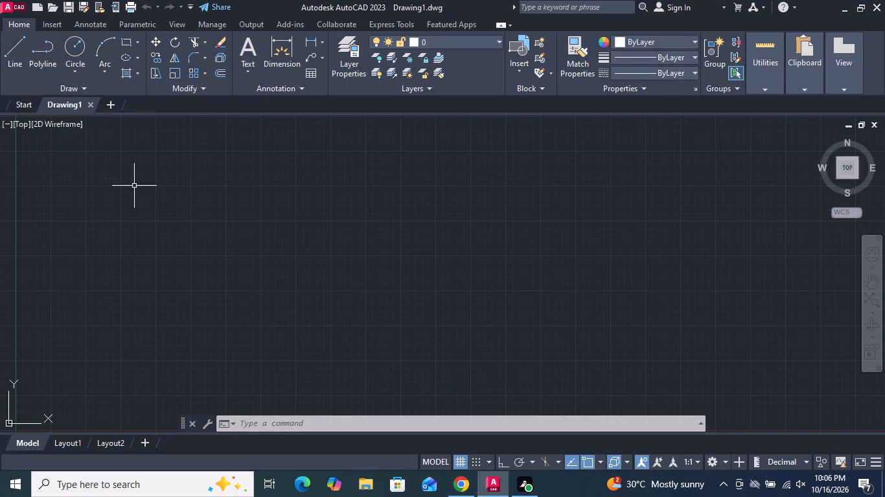
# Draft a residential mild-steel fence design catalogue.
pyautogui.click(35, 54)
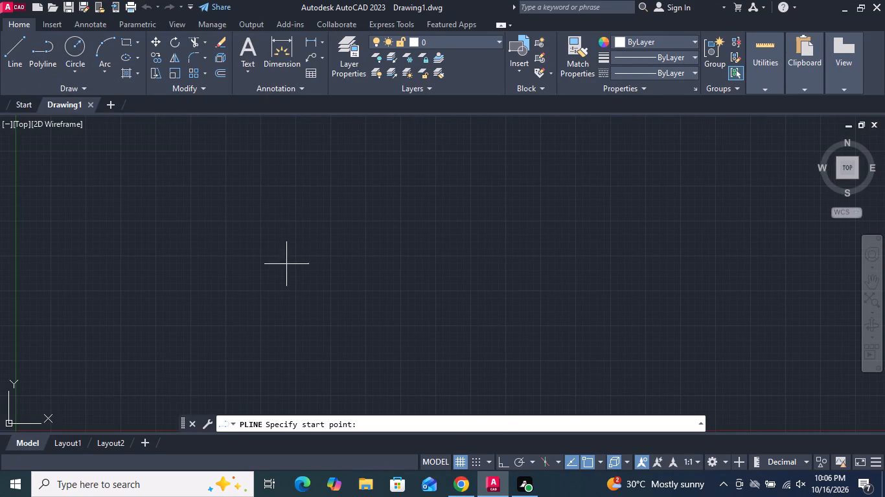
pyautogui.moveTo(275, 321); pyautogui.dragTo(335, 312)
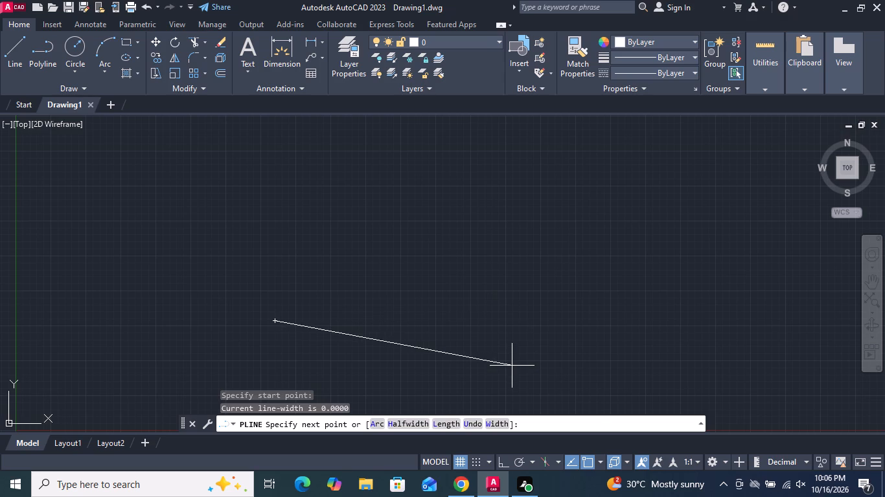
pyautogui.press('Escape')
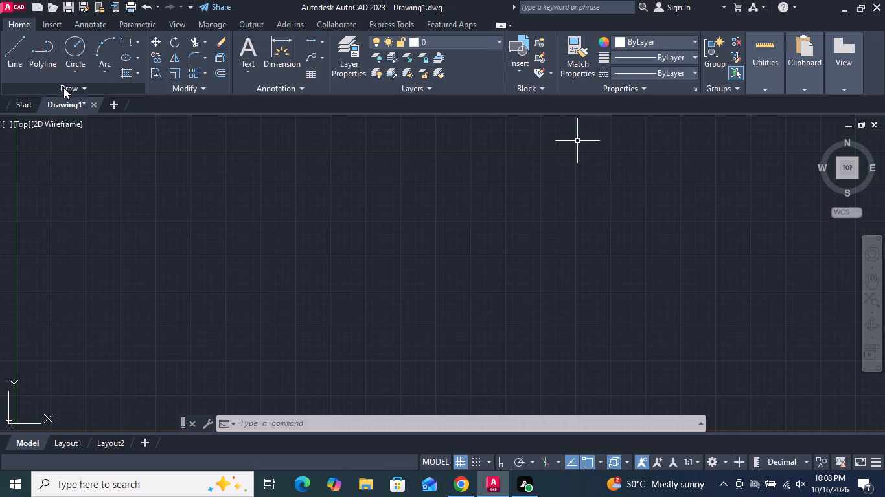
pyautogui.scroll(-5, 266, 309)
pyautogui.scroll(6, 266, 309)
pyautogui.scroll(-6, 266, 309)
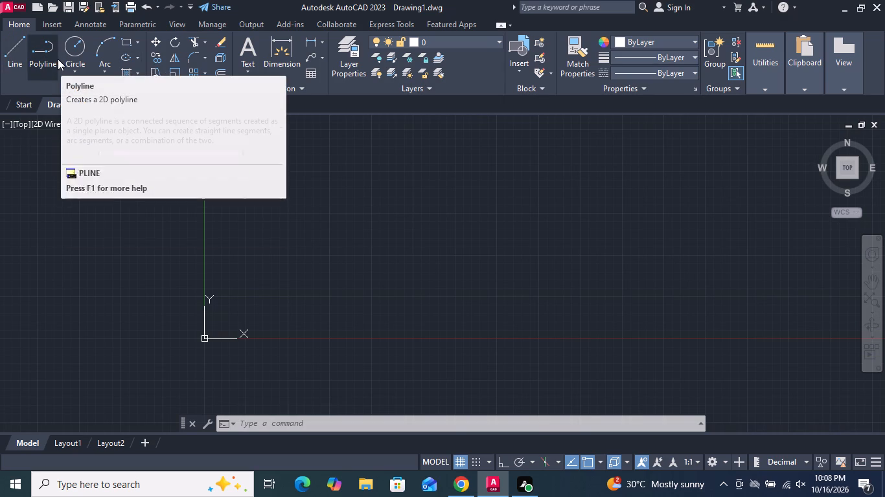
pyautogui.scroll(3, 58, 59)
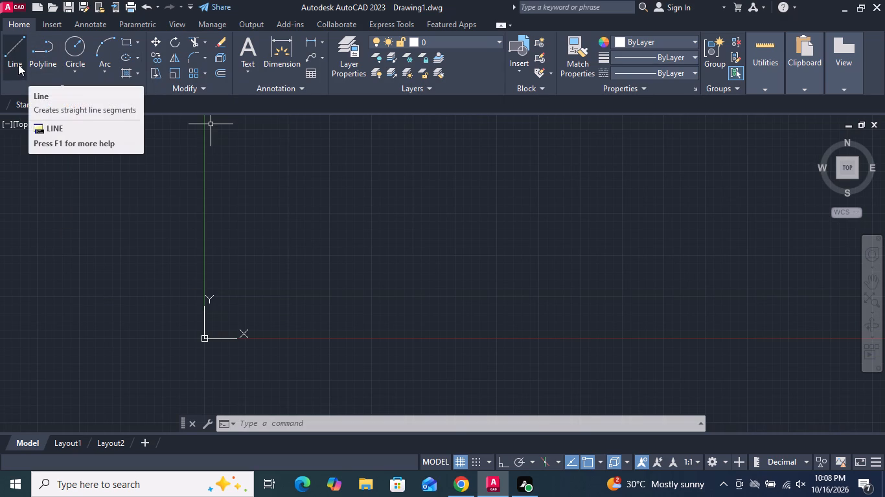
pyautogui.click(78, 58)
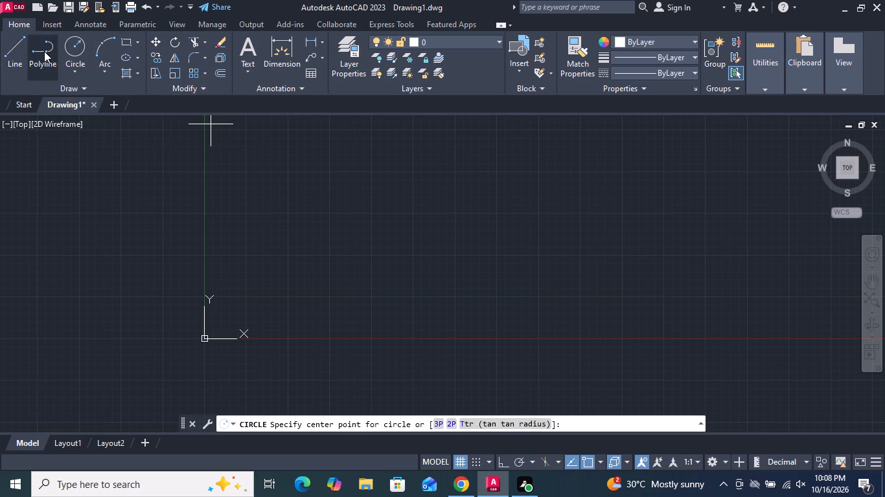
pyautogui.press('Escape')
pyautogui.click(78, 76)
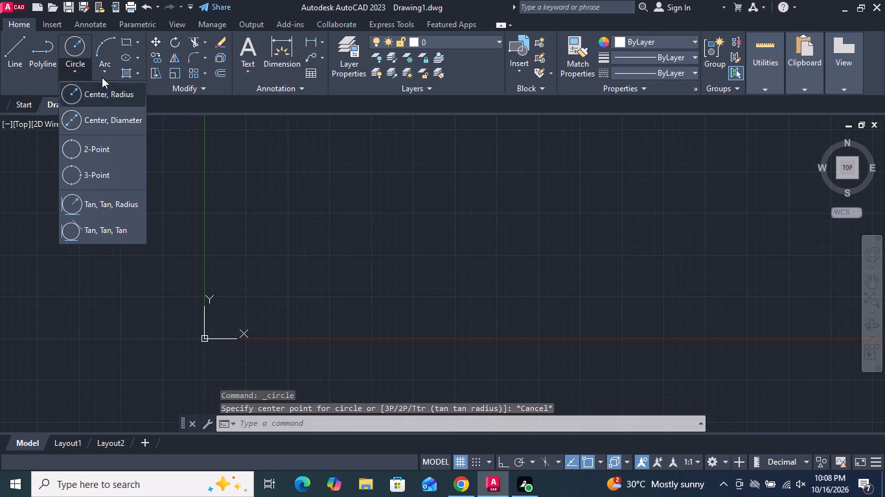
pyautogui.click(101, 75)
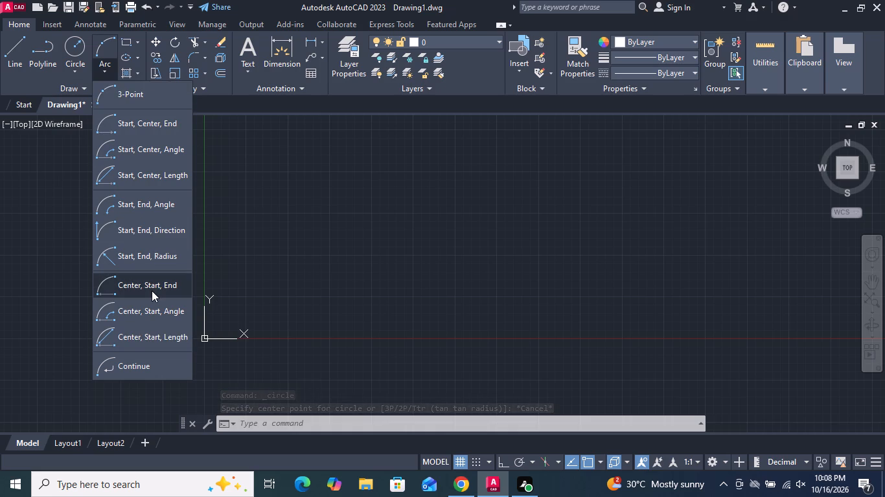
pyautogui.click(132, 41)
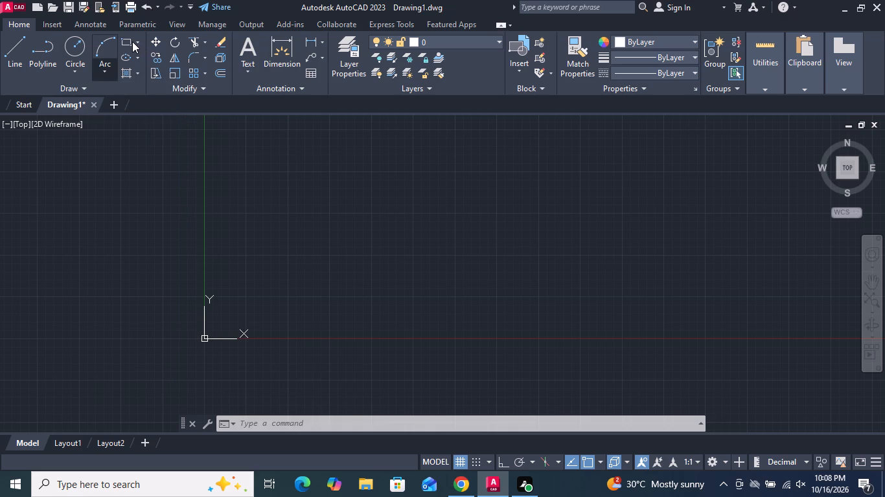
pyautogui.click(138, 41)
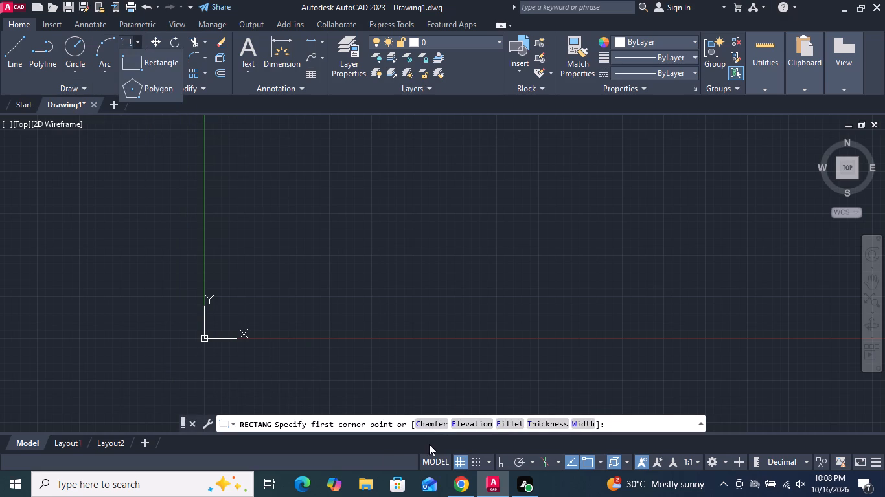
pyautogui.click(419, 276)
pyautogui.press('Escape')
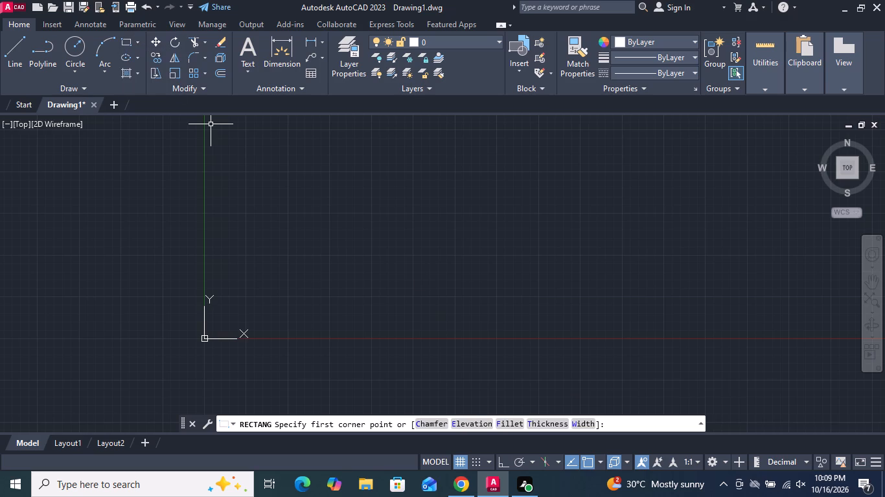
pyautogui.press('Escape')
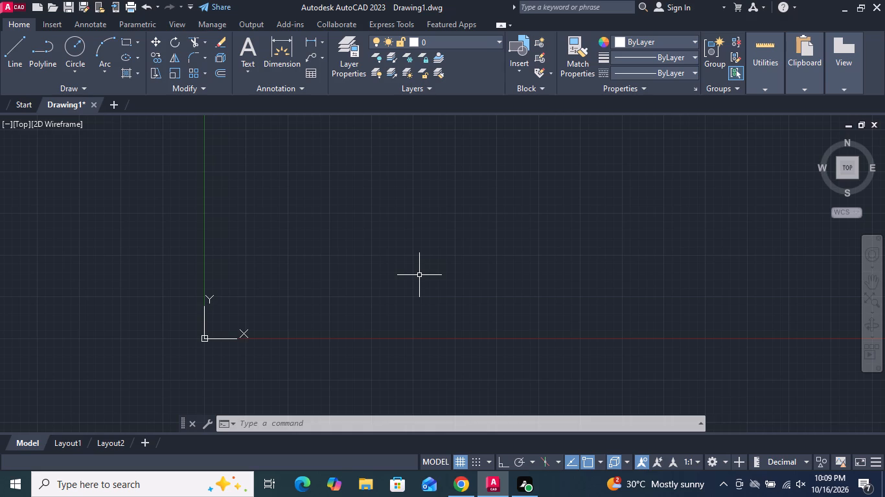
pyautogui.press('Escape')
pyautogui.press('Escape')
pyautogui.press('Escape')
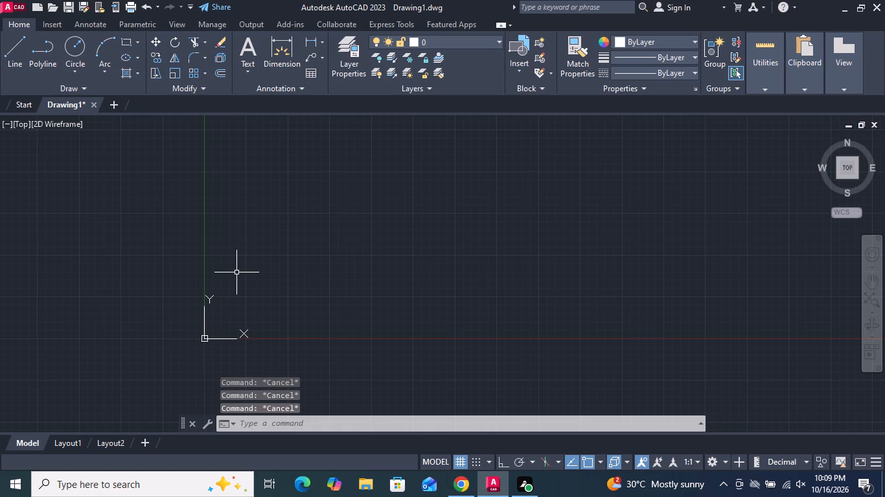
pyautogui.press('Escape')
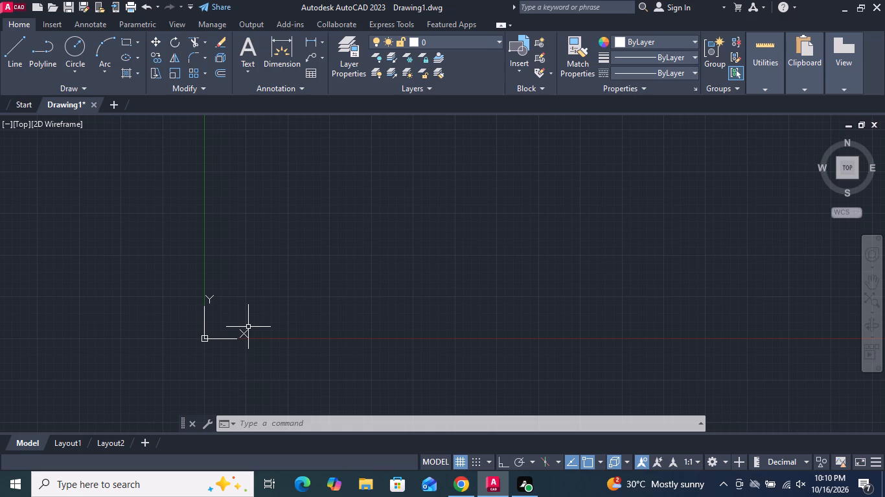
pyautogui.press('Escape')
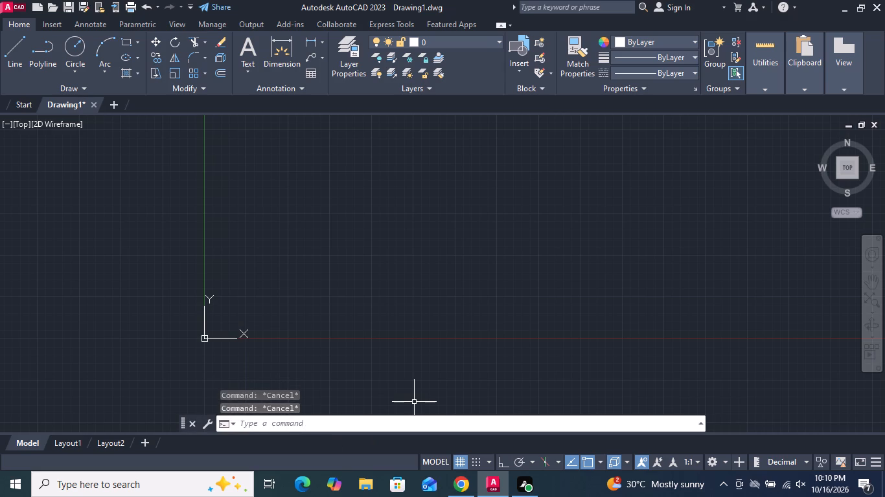
# Turn on command history logging for the drawing with LOGFILEON.
pyautogui.click(289, 423)
pyautogui.write('log')
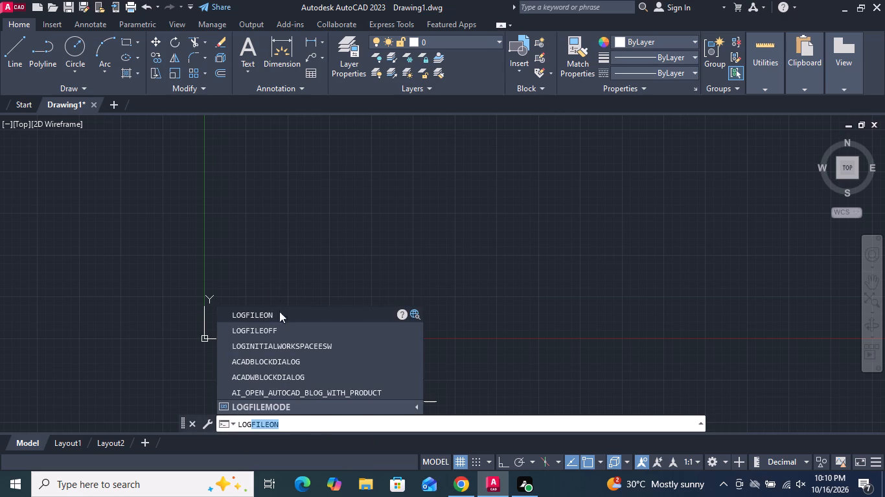
pyautogui.click(280, 313)
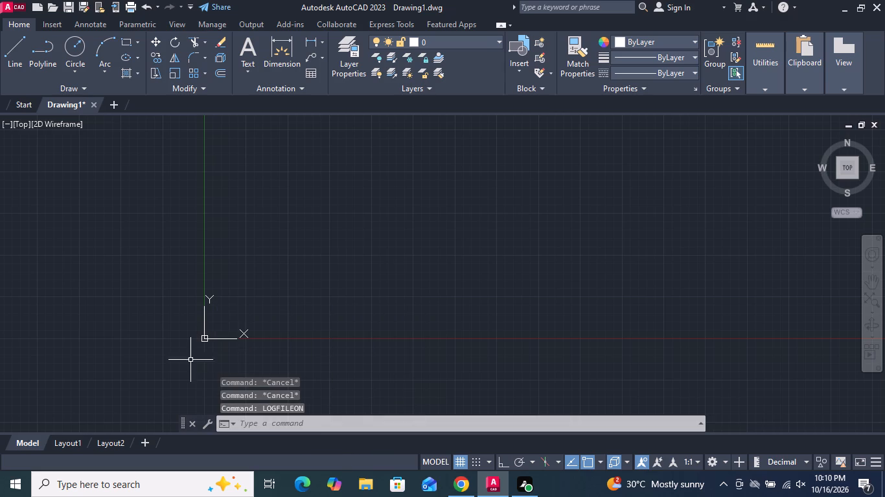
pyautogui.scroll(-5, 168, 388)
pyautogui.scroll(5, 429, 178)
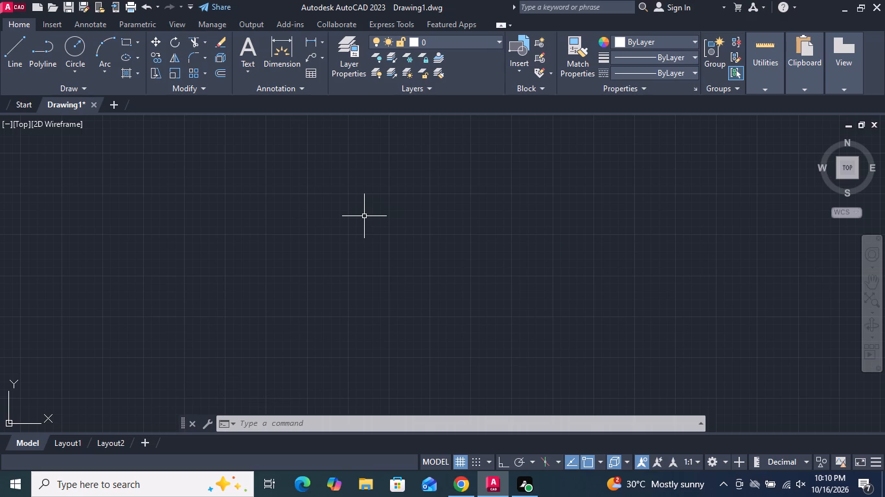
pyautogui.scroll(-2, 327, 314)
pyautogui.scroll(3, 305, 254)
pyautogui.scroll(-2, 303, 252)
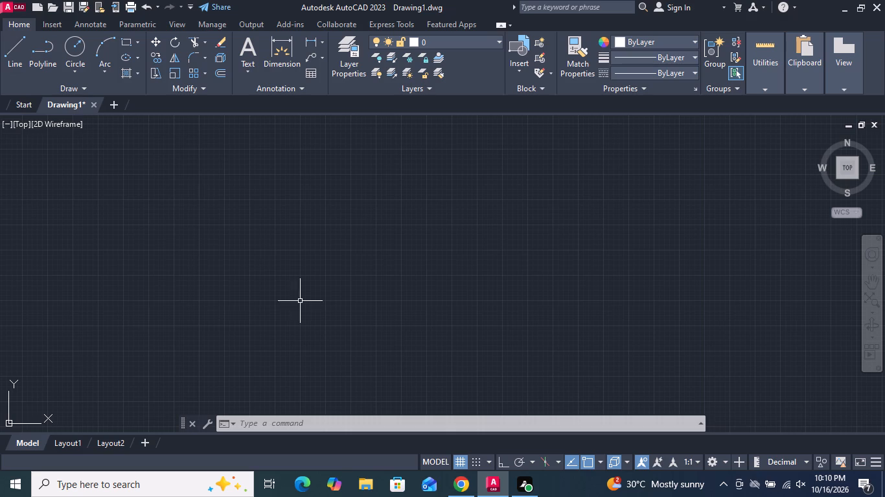
# Configure the drawing units to Engineering length type with 0'-0" precision.
pyautogui.write('un')
pyautogui.press('Return')
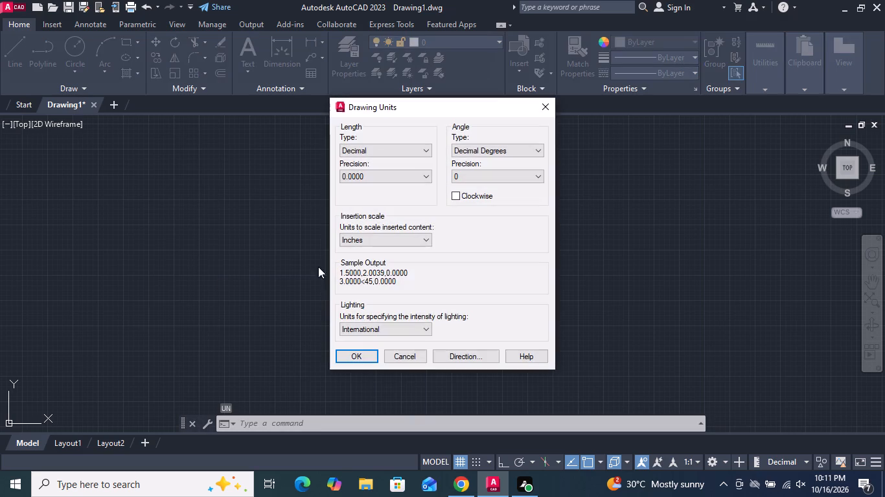
pyautogui.click(409, 155)
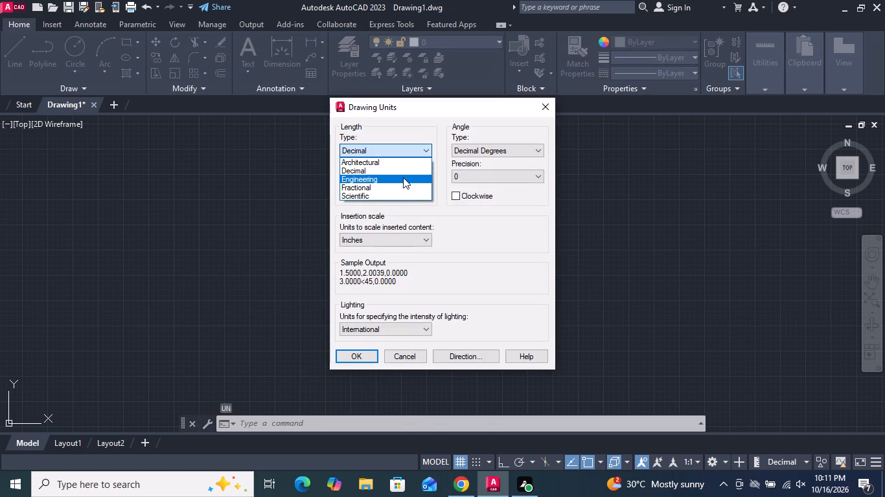
pyautogui.click(402, 177)
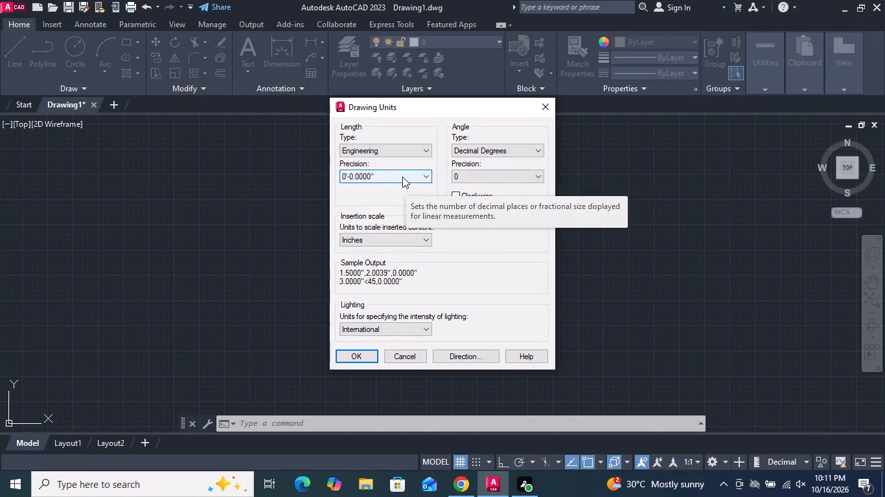
pyautogui.click(402, 177)
pyautogui.click(389, 192)
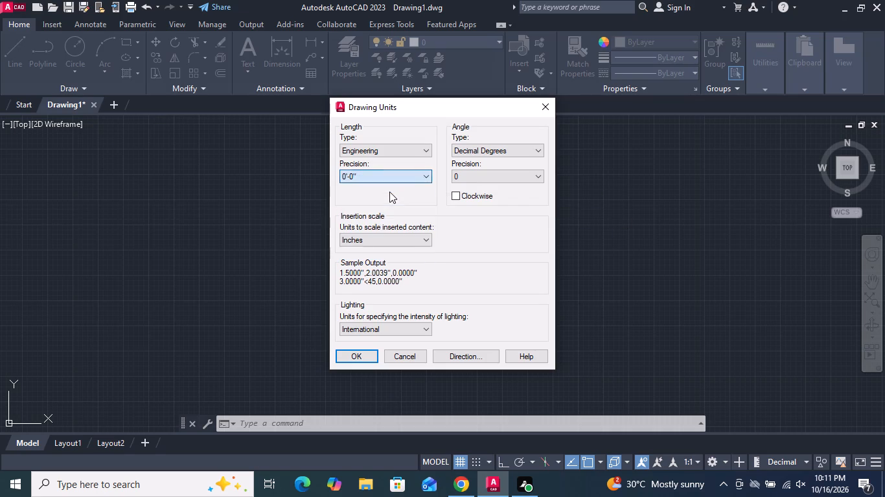
pyautogui.click(368, 348)
pyautogui.click(368, 352)
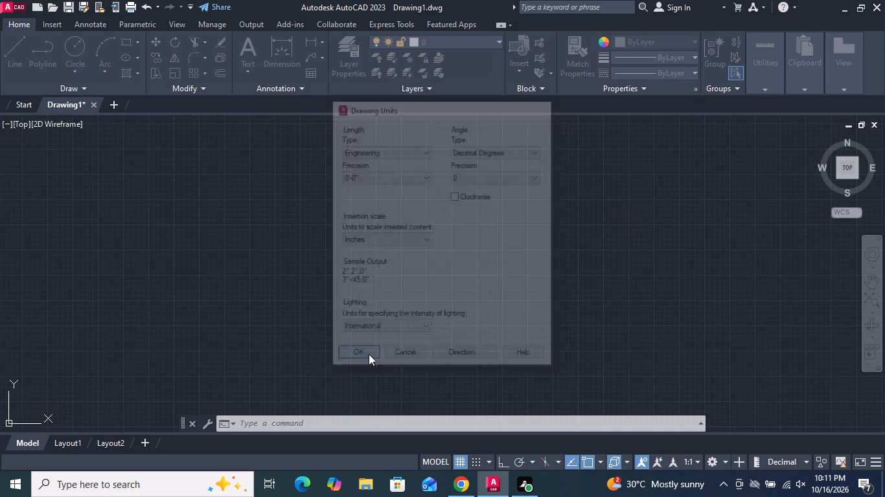
# Modify the Standard dimension style's primary units to Engineering format with 0'-0" precision and set the style current.
pyautogui.write('dims')
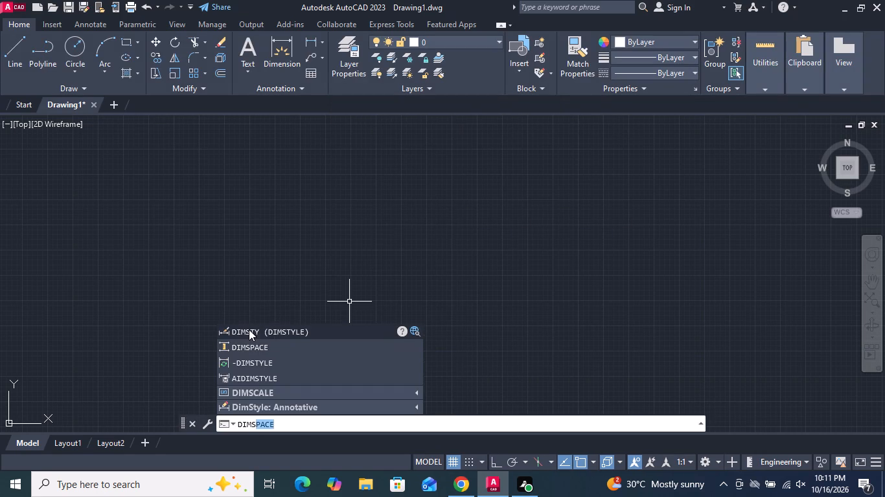
pyautogui.click(249, 329)
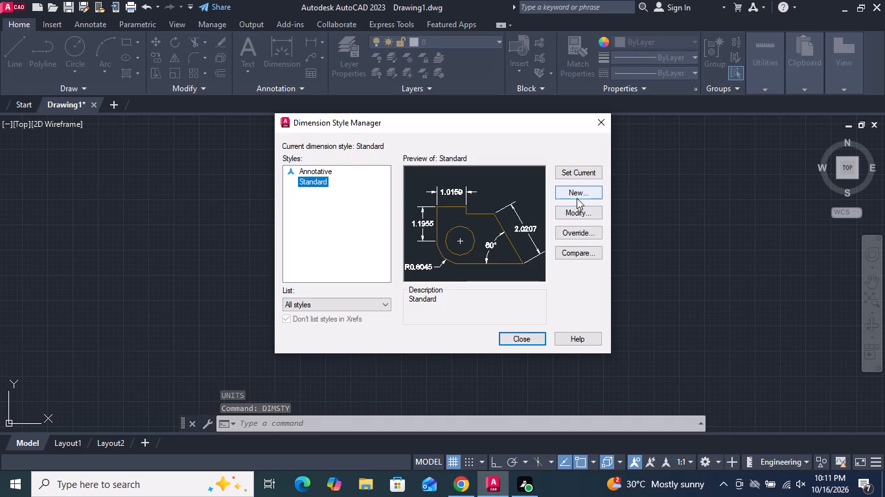
pyautogui.click(577, 208)
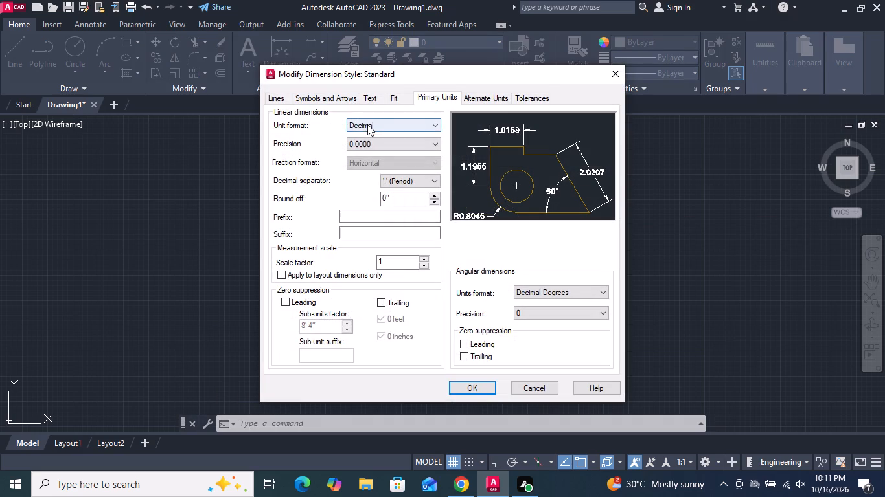
pyautogui.click(367, 124)
pyautogui.click(382, 155)
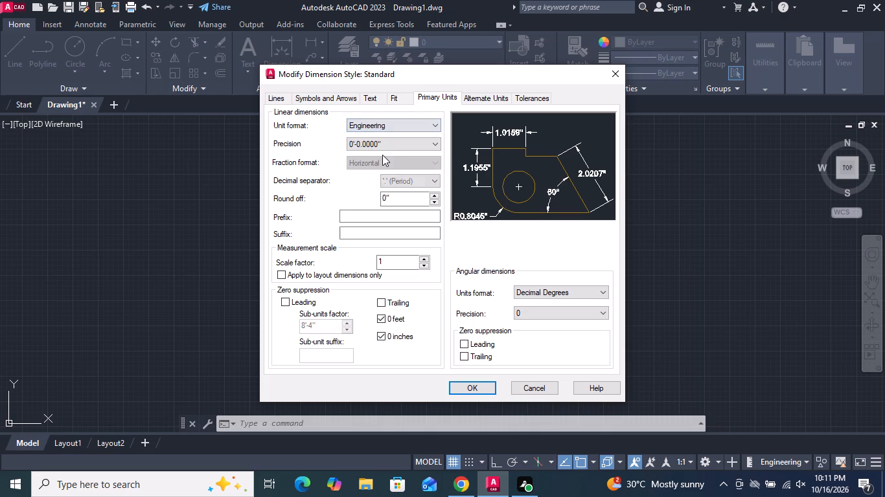
pyautogui.click(384, 143)
pyautogui.click(384, 154)
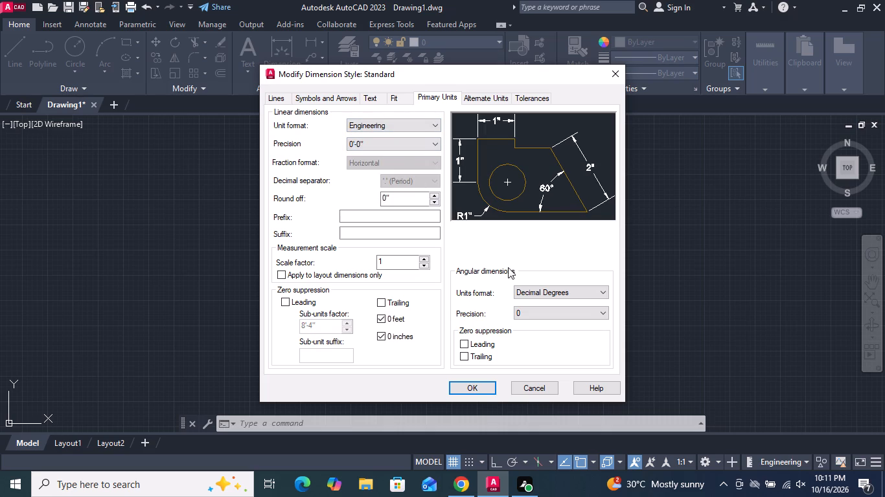
pyautogui.click(466, 386)
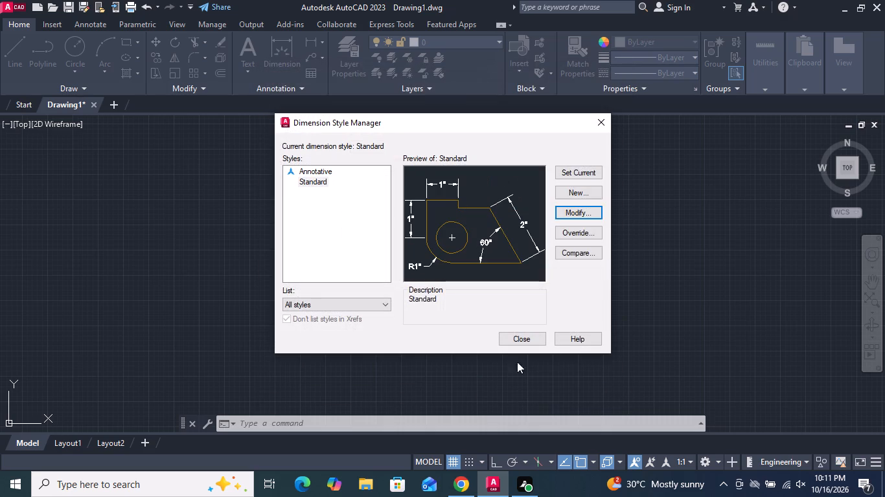
pyautogui.click(575, 171)
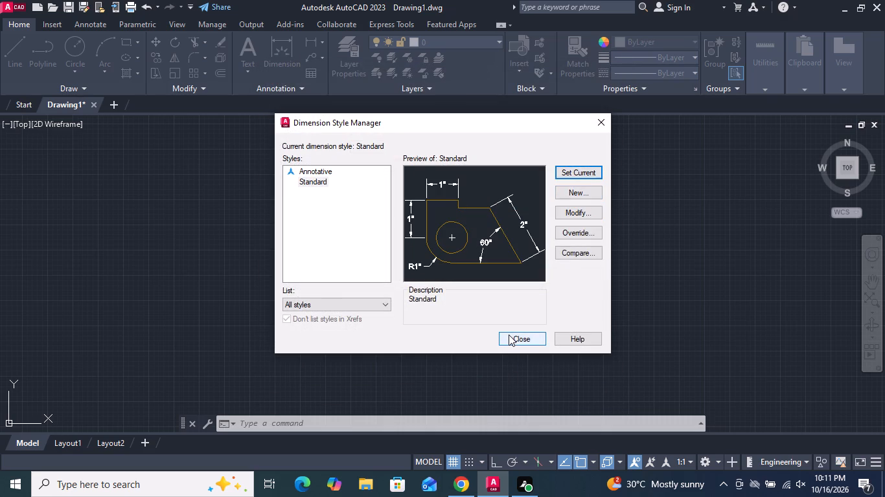
pyautogui.click(509, 335)
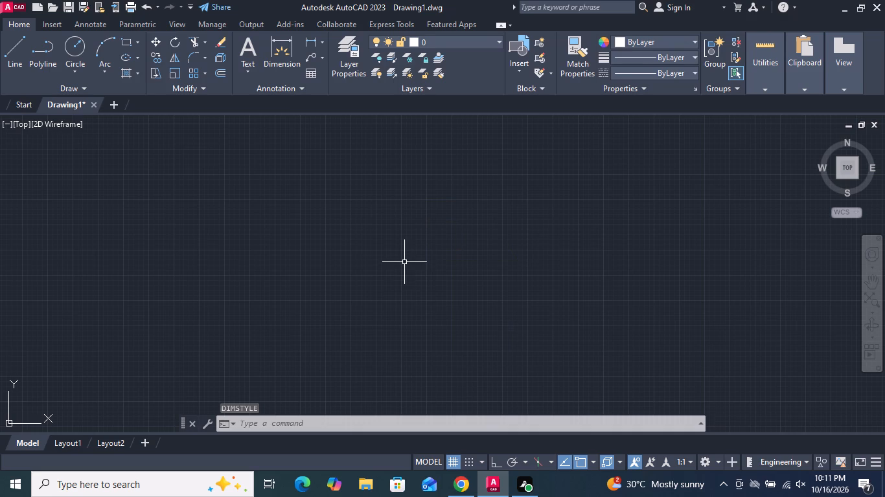
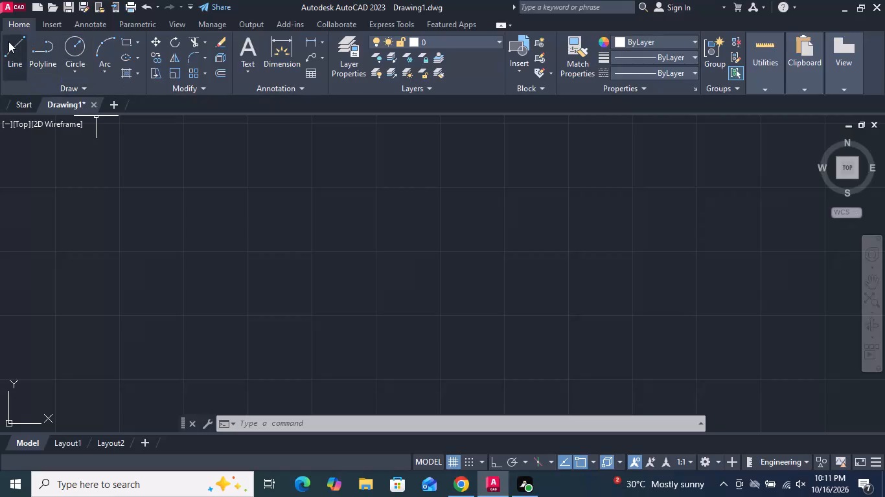
# With Ortho mode turned on, draw a vertical line about 2'-2" long in the upper middle of the drawing area.
pyautogui.click(8, 41)
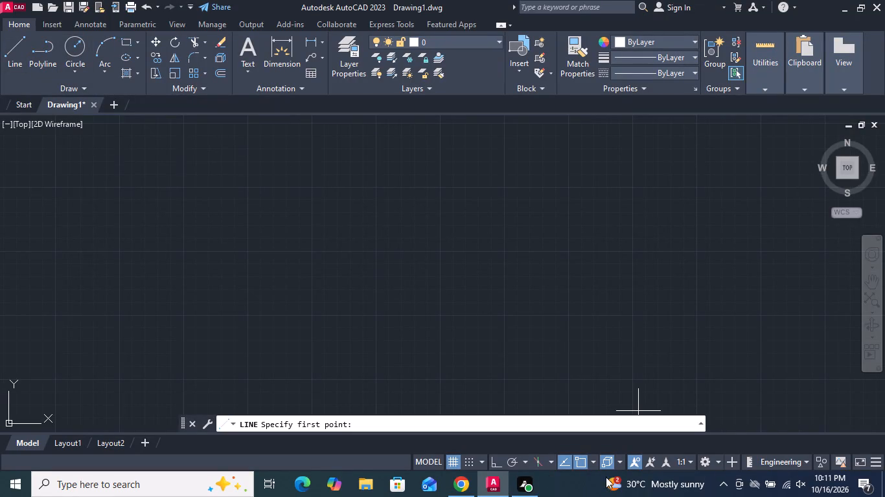
pyautogui.click(501, 460)
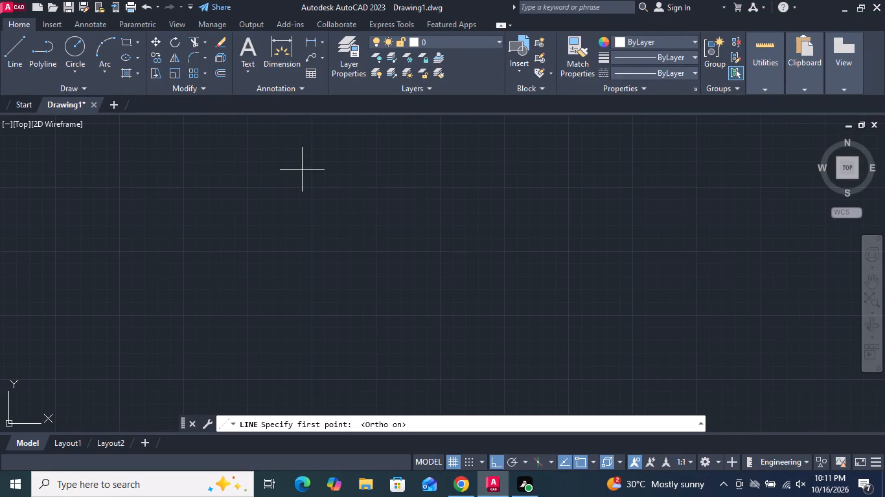
pyautogui.click(289, 164)
pyautogui.click(293, 299)
pyautogui.press('space')
# Copy the vertical line horizontally about 3' to its right.
pyautogui.moveTo(297, 299); pyautogui.dragTo(288, 298)
pyautogui.click(257, 291)
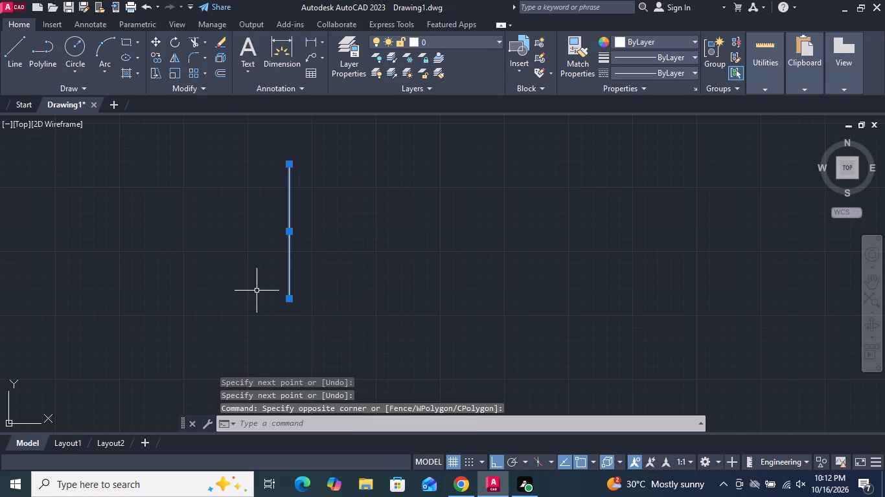
pyautogui.click(154, 55)
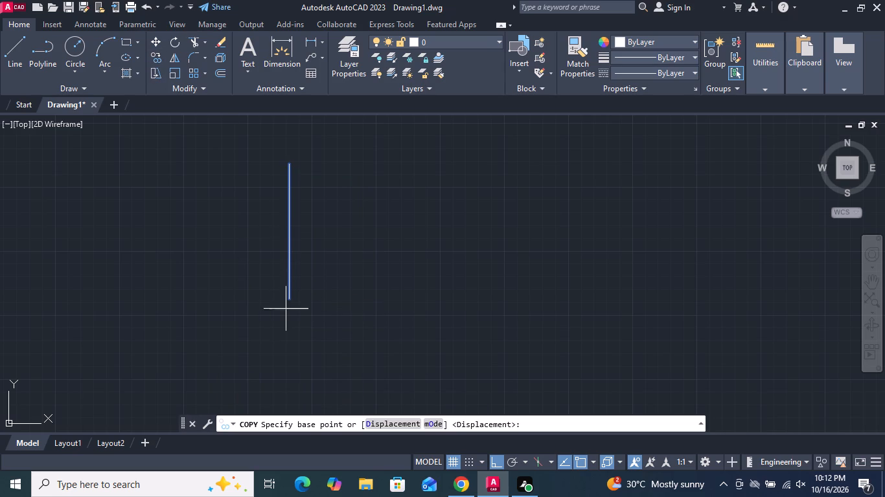
pyautogui.click(288, 293)
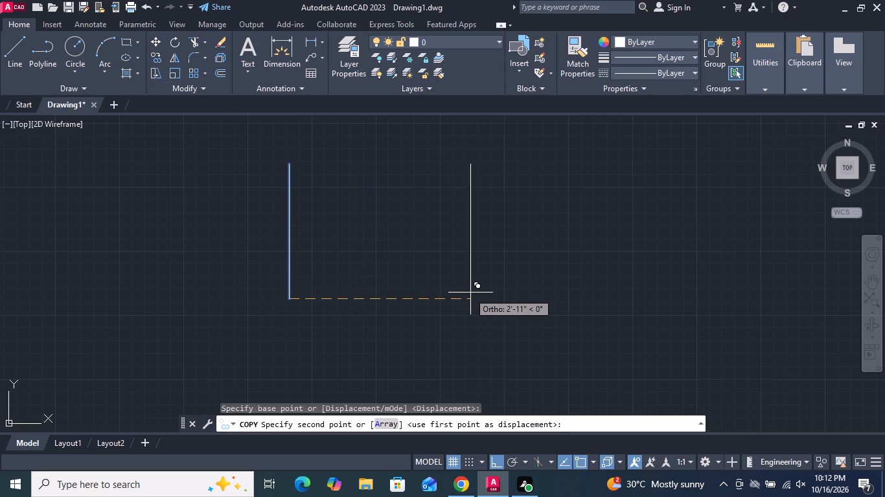
pyautogui.click(487, 293)
pyautogui.press('Return')
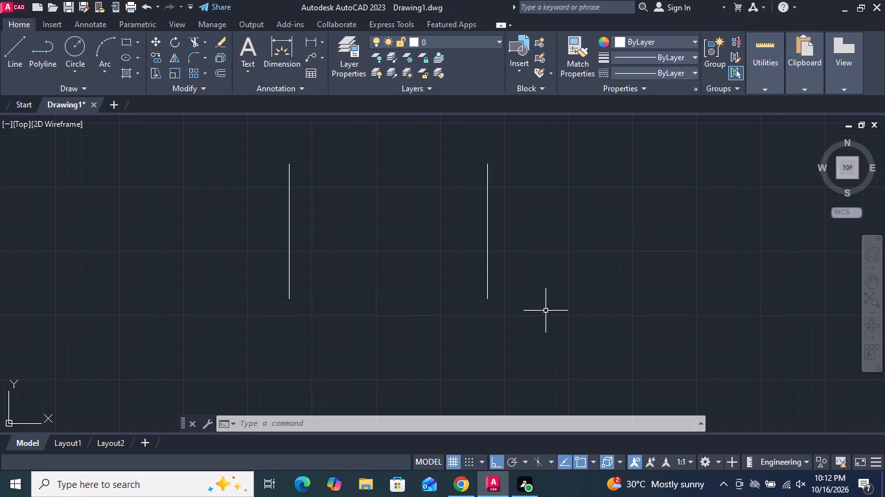
# Copy the left vertical line a very short distance to its left, forming a narrow pair of parallel lines.
pyautogui.moveTo(418, 210); pyautogui.dragTo(401, 233, button='middle')
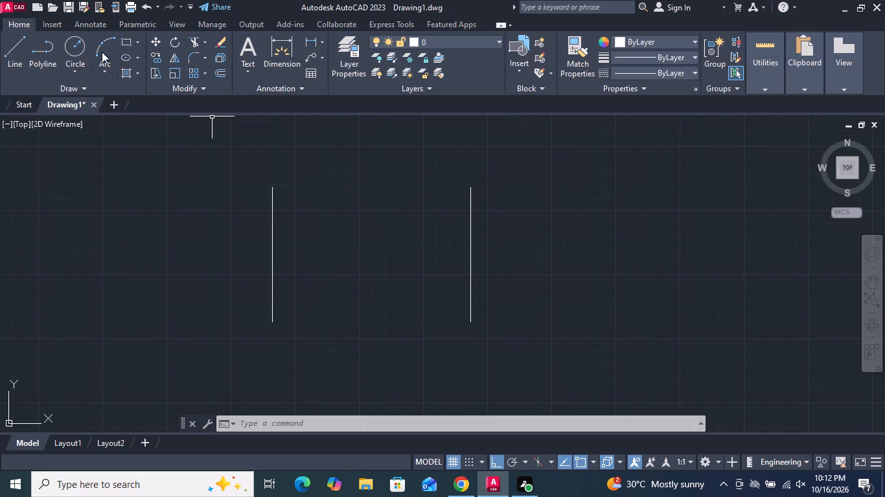
pyautogui.moveTo(298, 317); pyautogui.dragTo(286, 317)
pyautogui.click(190, 316)
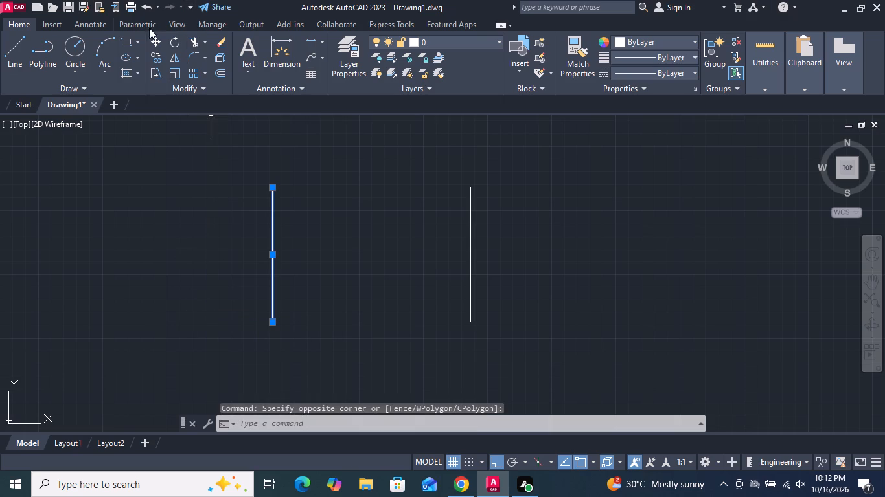
pyautogui.click(155, 58)
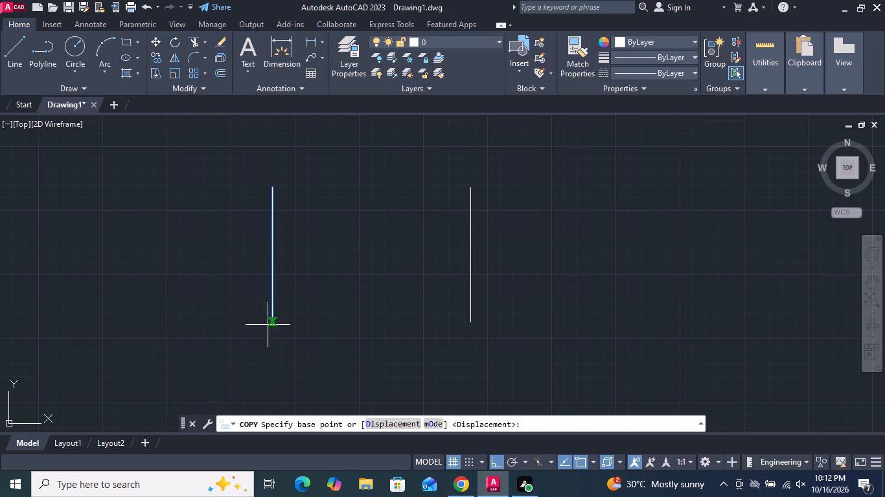
pyautogui.click(272, 326)
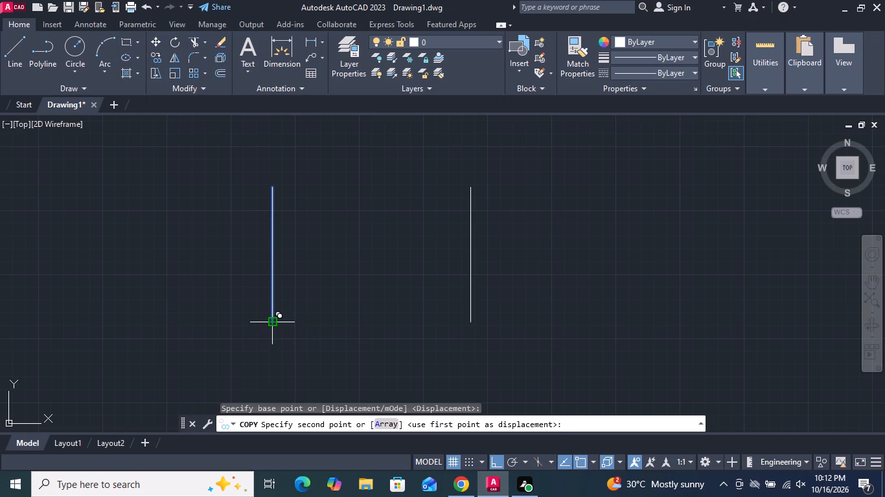
pyautogui.click(267, 324)
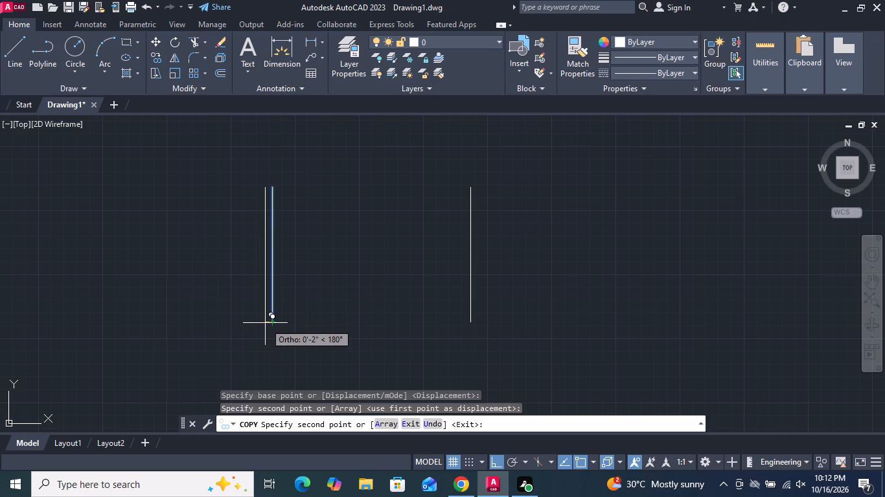
pyautogui.scroll(7, 266, 323)
pyautogui.click(300, 318)
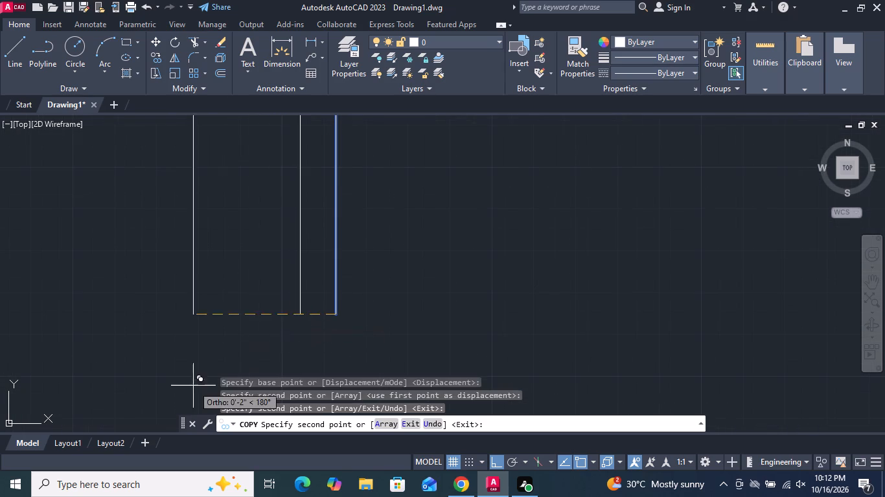
pyautogui.scroll(-5, 193, 386)
pyautogui.press('space')
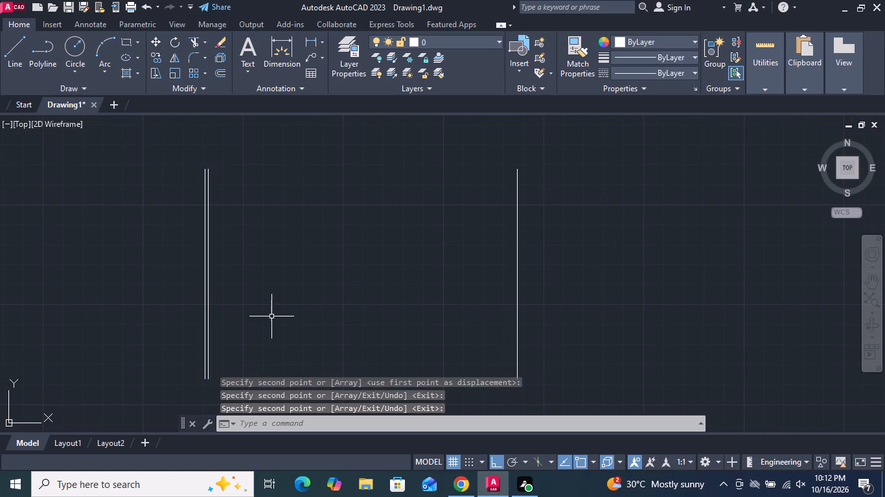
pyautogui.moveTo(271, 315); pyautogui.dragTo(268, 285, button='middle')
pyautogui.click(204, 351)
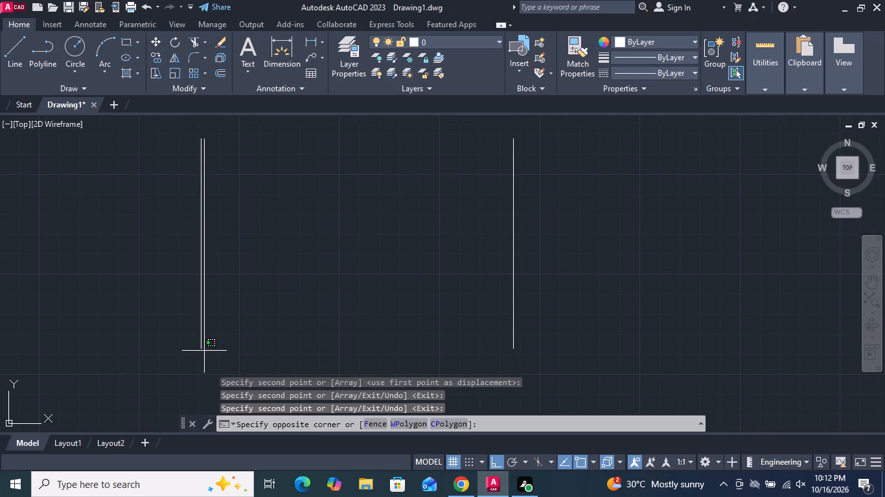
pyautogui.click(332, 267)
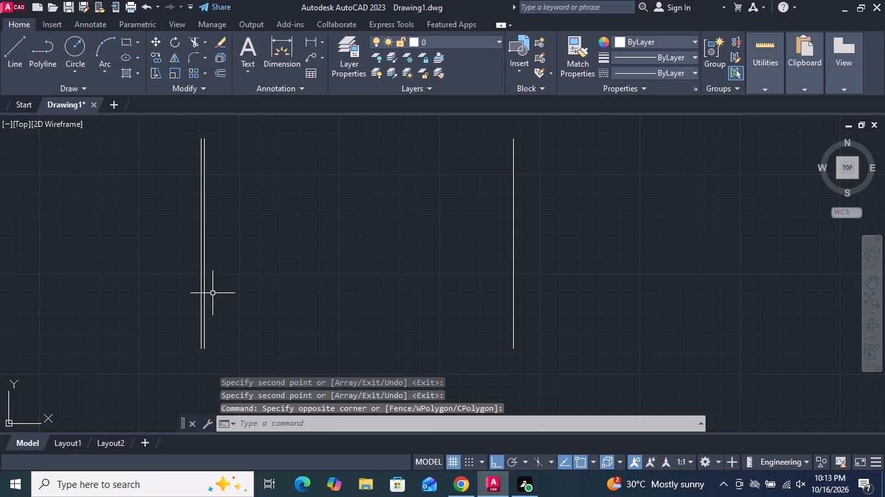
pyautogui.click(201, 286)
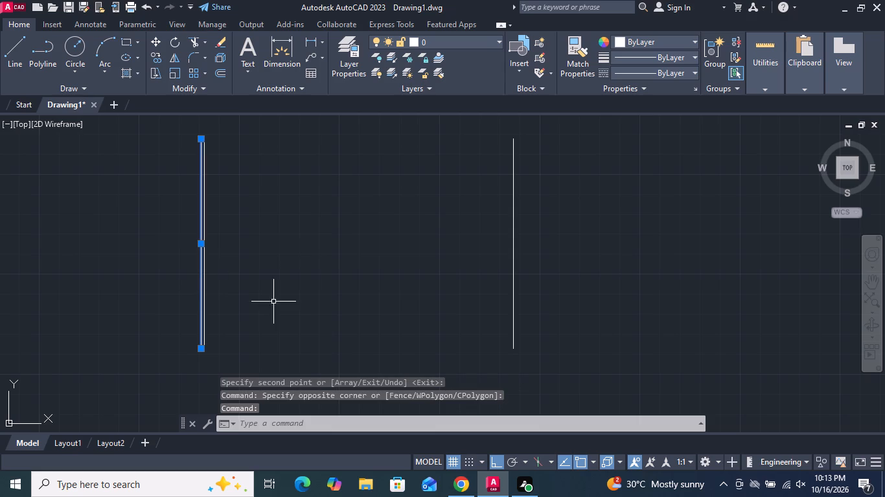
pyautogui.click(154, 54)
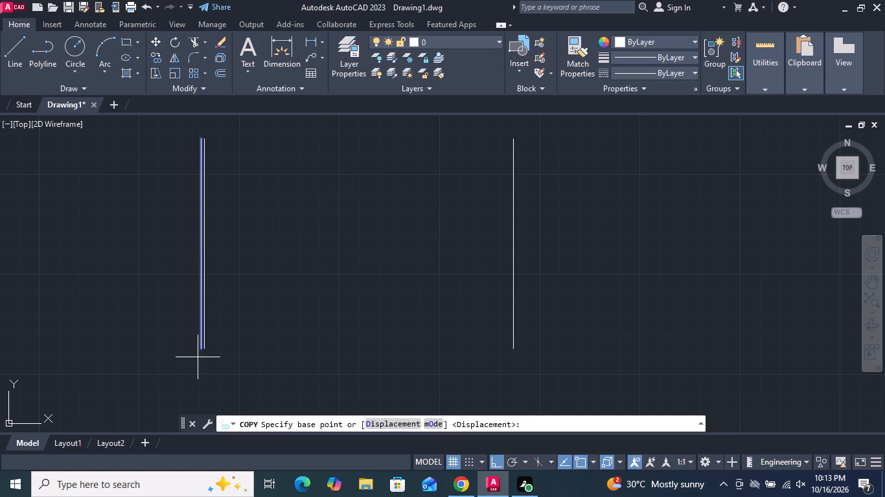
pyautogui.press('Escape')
# Copy the inner line of the left pair, basing on the outer line's lower end, to the right vertical line's lower end.
pyautogui.click(205, 346)
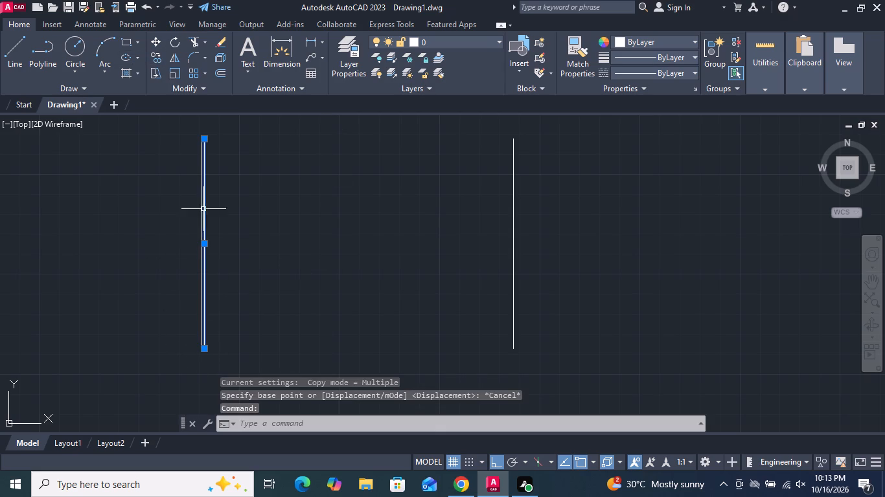
pyautogui.click(152, 57)
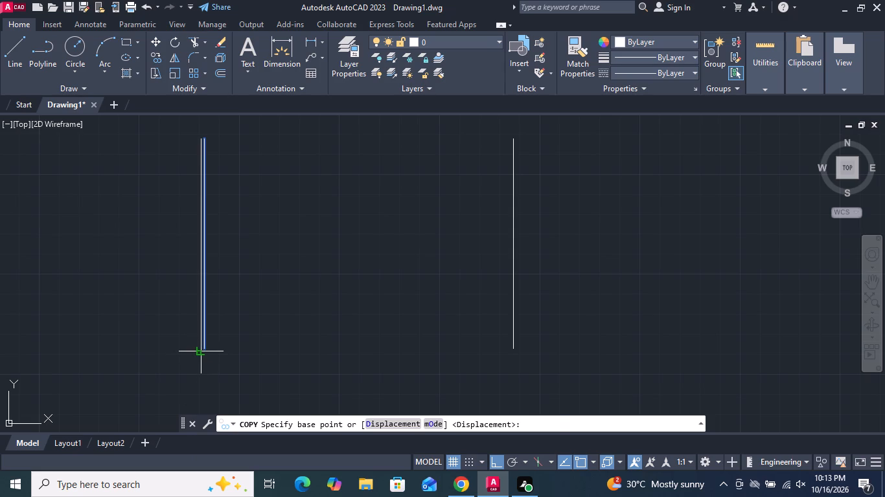
pyautogui.click(201, 348)
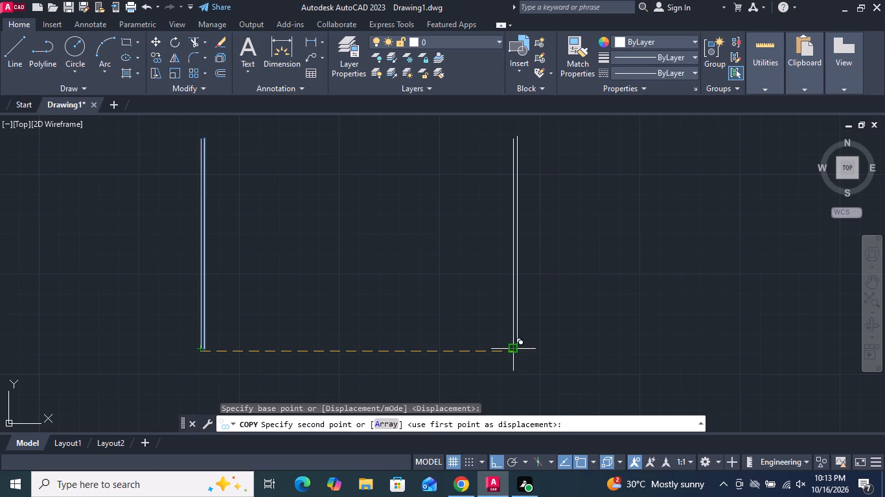
pyautogui.click(512, 346)
pyautogui.press('Return')
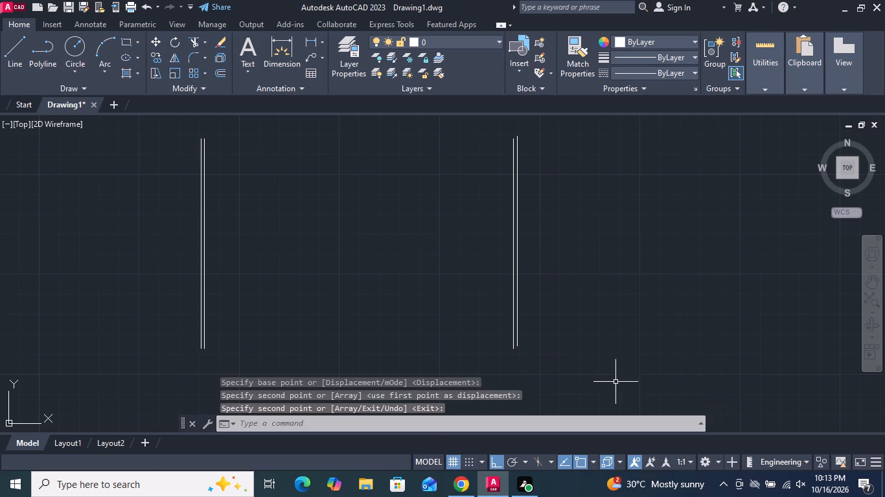
# Move the new right-hand copy straight down so its lower end is level with the adjacent line's lower end.
pyautogui.scroll(2, 532, 352)
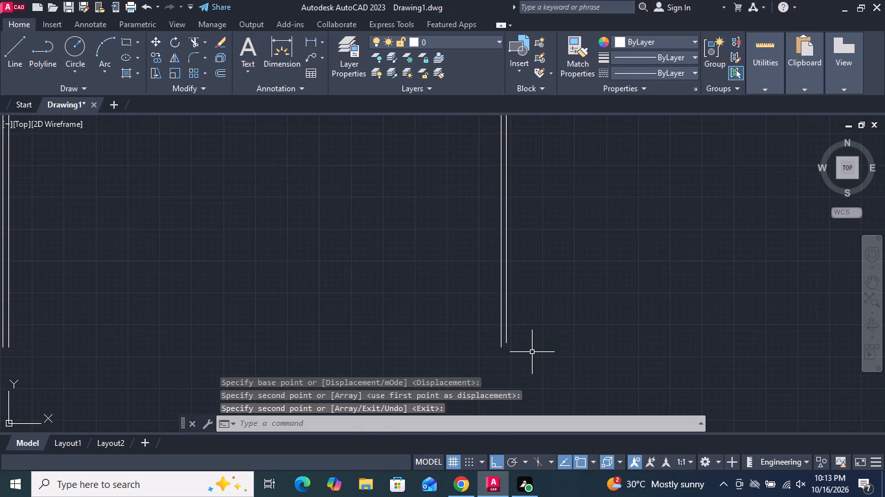
pyautogui.scroll(1, 532, 352)
pyautogui.click(492, 348)
pyautogui.click(459, 309)
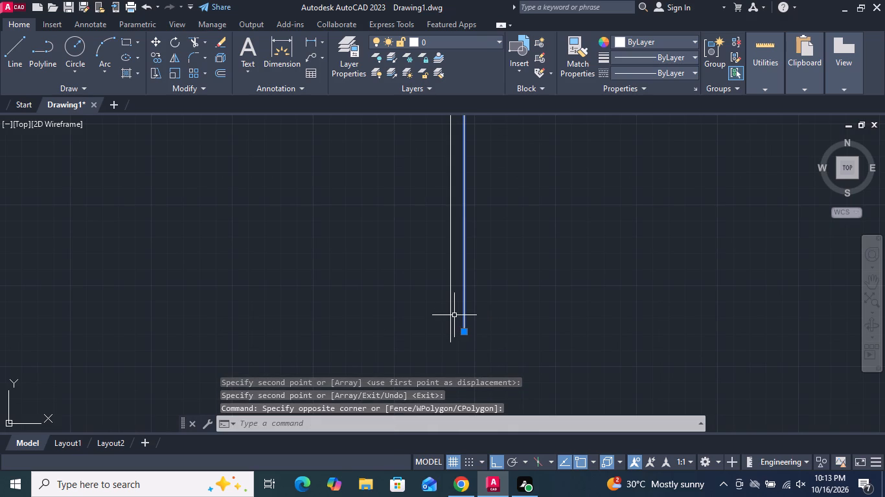
pyautogui.press('m')
pyautogui.press('Return')
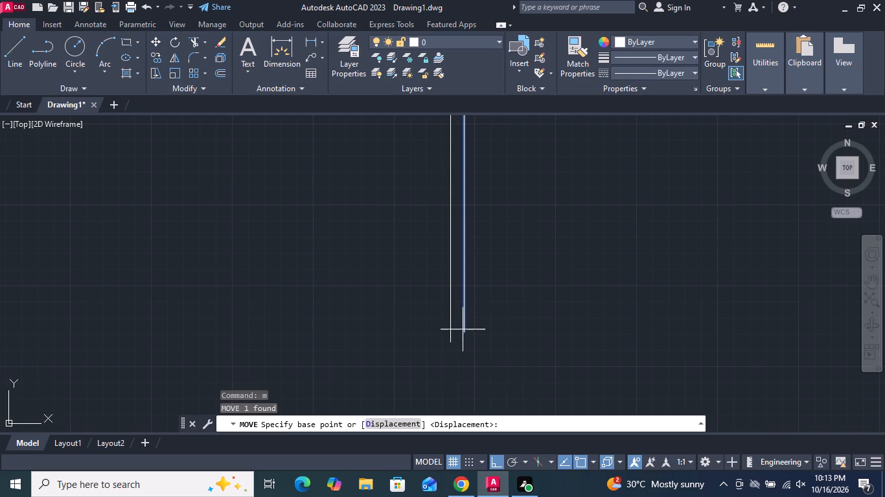
pyautogui.click(467, 331)
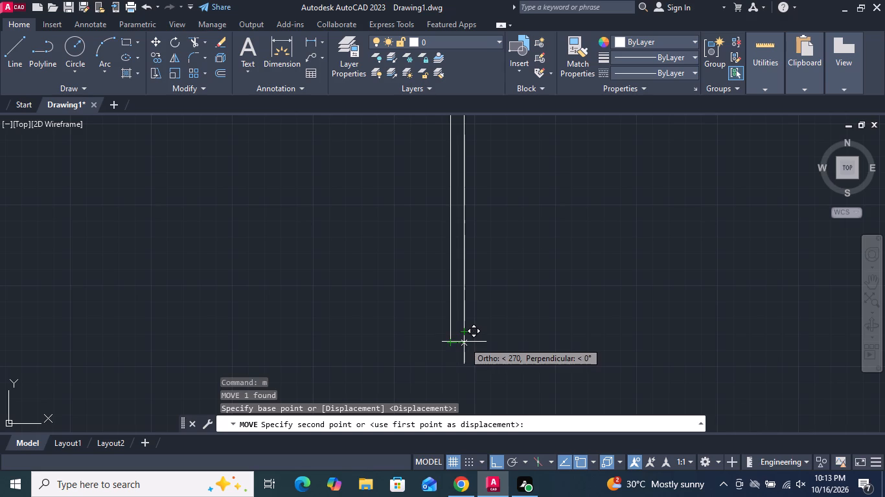
pyautogui.click(464, 341)
pyautogui.press('Return')
pyautogui.scroll(-2, 483, 357)
pyautogui.press('space')
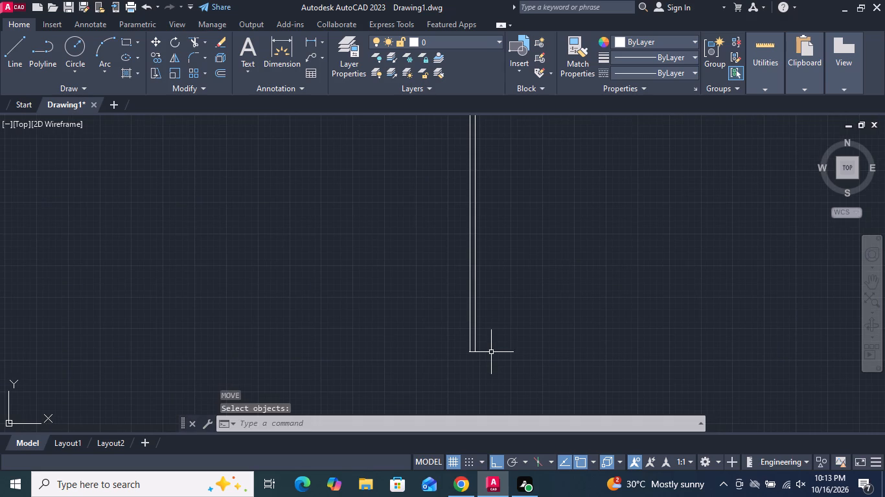
# Draw a short horizontal line closing the top ends of the left pair of vertical lines.
pyautogui.scroll(-1, 494, 349)
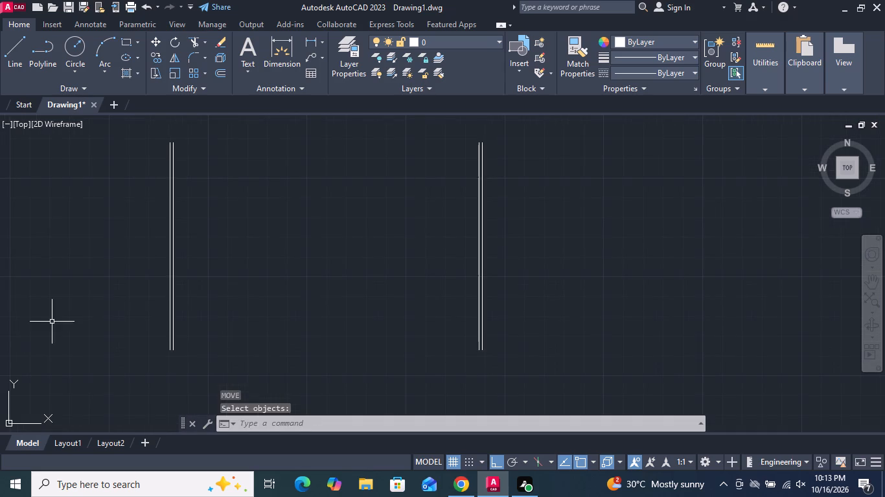
pyautogui.click(17, 43)
pyautogui.scroll(3, 143, 120)
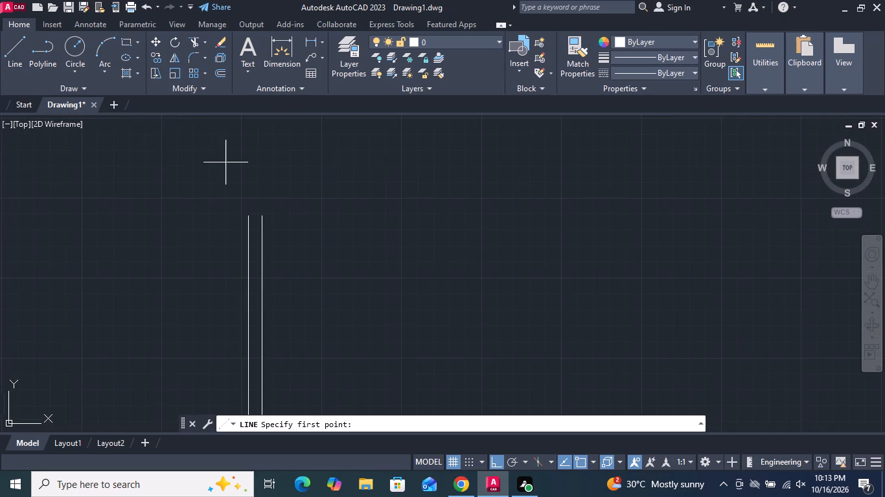
pyautogui.scroll(2, 236, 166)
pyautogui.click(259, 289)
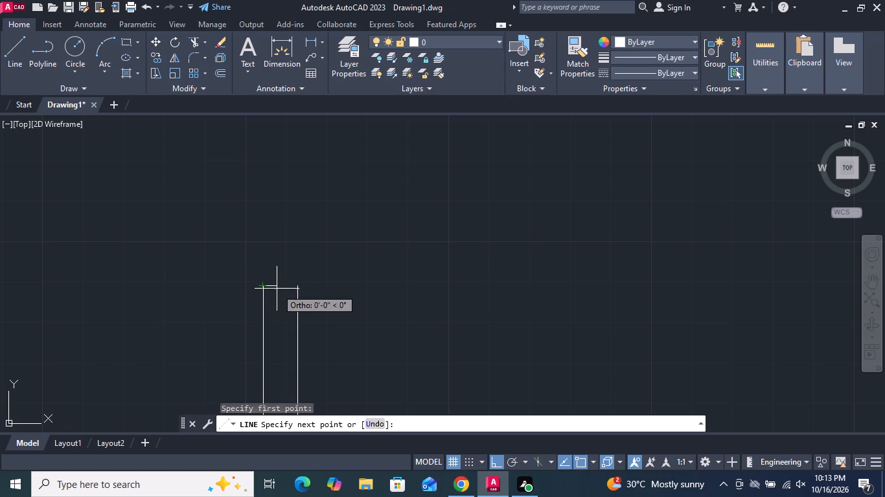
pyautogui.click(297, 283)
pyautogui.press('space')
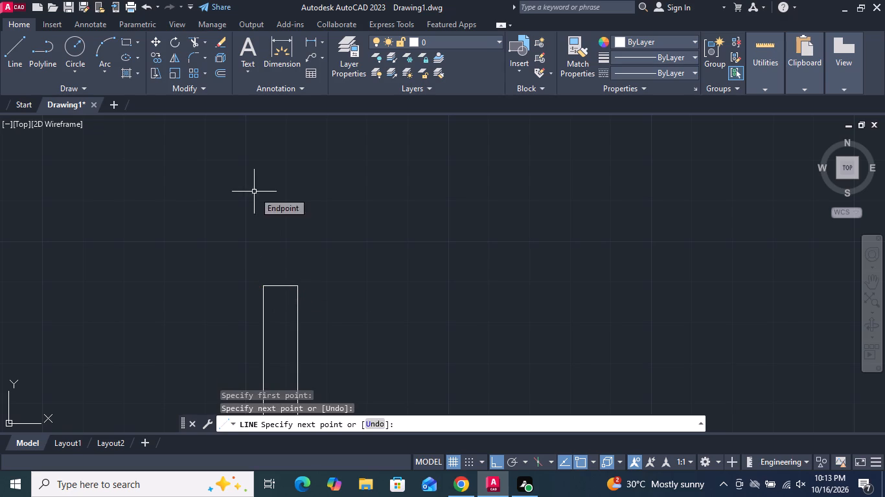
# Draw a short horizontal line closing the bottom ends of the left pair of vertical lines.
pyautogui.scroll(-4, 270, 182)
pyautogui.press('space')
pyautogui.scroll(-3, 292, 170)
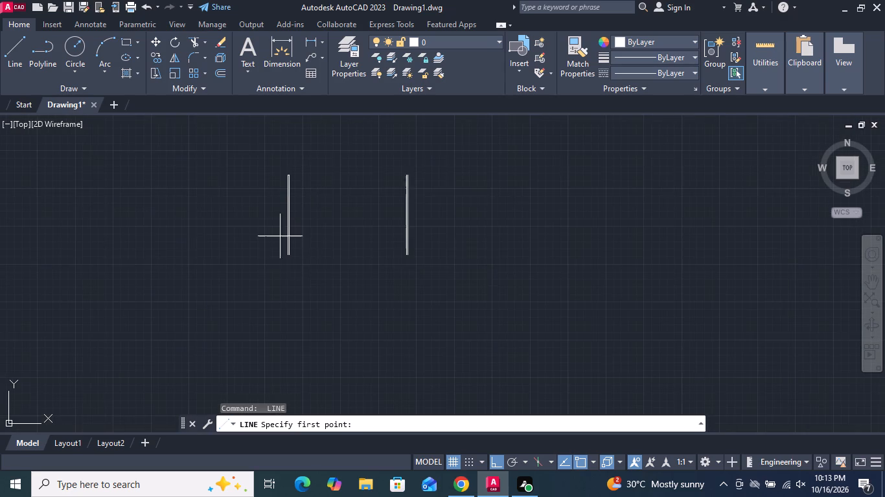
pyautogui.scroll(4, 279, 236)
pyautogui.scroll(3, 352, 374)
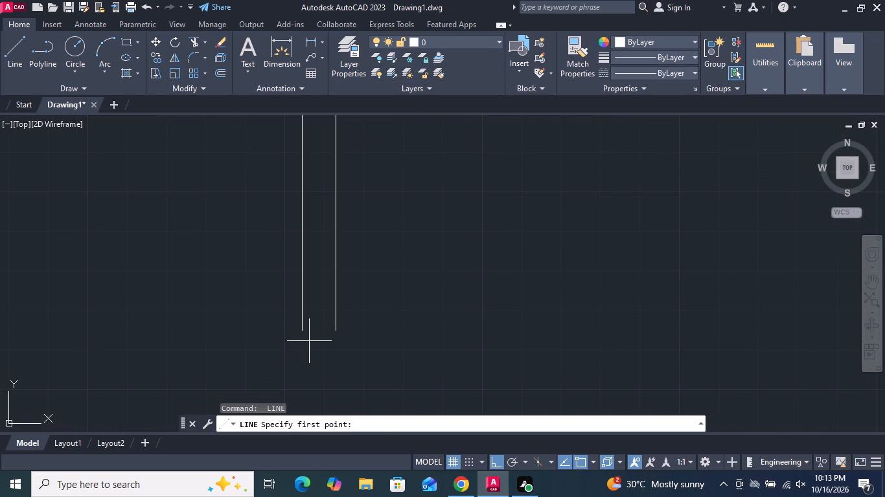
pyautogui.click(301, 327)
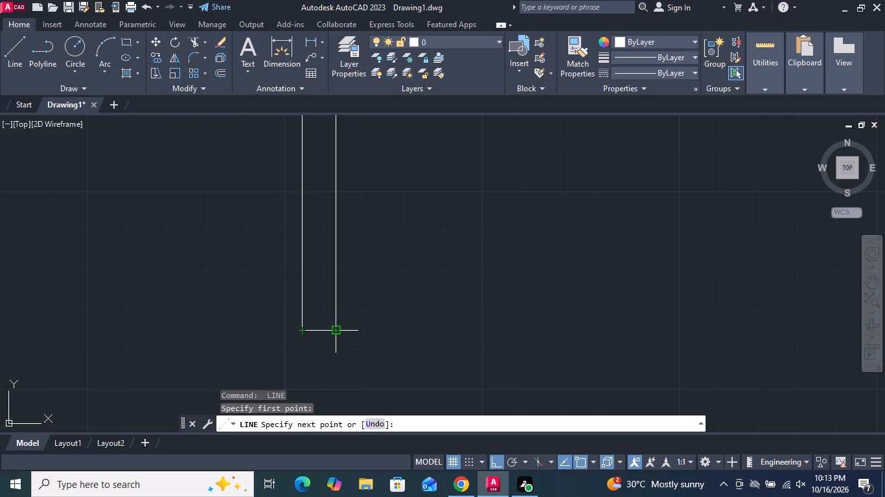
pyautogui.click(334, 329)
pyautogui.press('space')
# Draw a short horizontal line closing the bottom ends of the right pair of vertical lines.
pyautogui.scroll(-4, 213, 333)
pyautogui.press('space')
pyautogui.scroll(2, 698, 333)
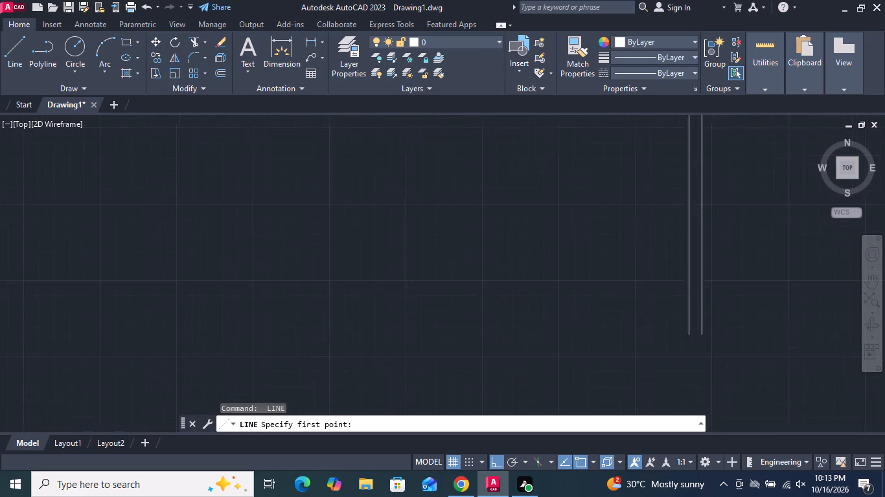
pyautogui.scroll(2, 698, 333)
pyautogui.click(669, 339)
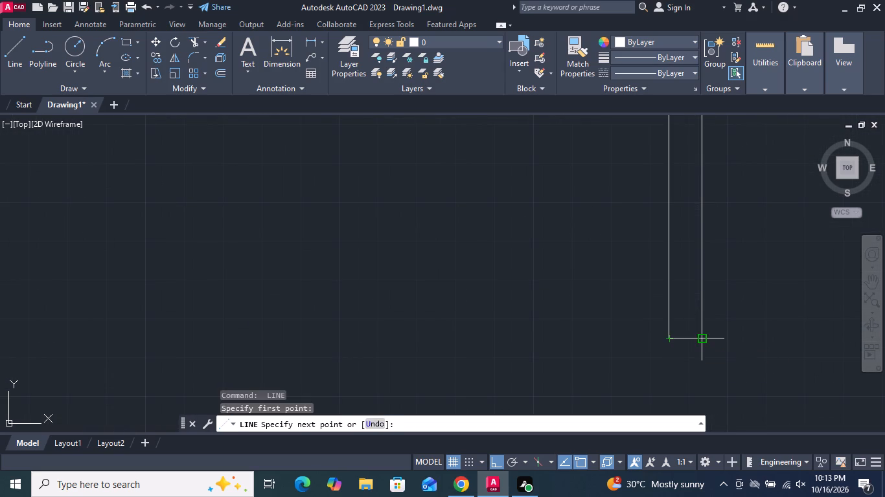
pyautogui.click(701, 336)
pyautogui.press('space')
# Draw a short horizontal line closing the top ends of the right pair of vertical lines.
pyautogui.scroll(-8, 546, 342)
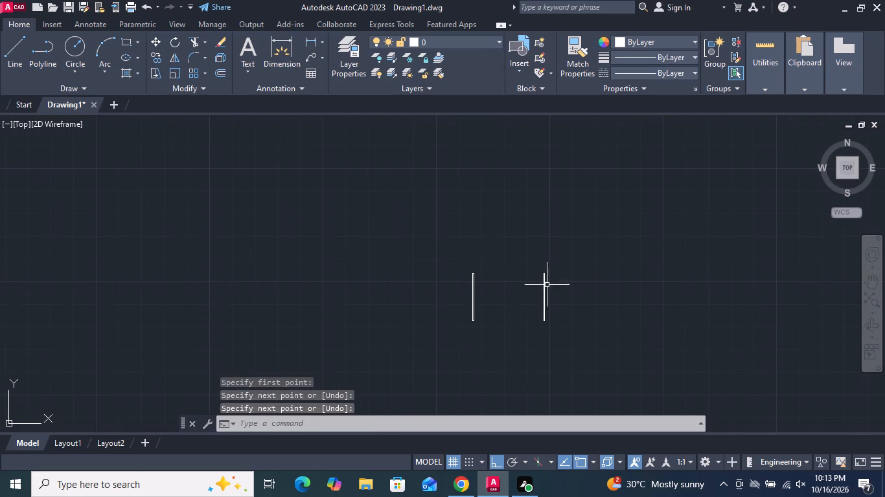
pyautogui.scroll(8, 548, 274)
pyautogui.press('space')
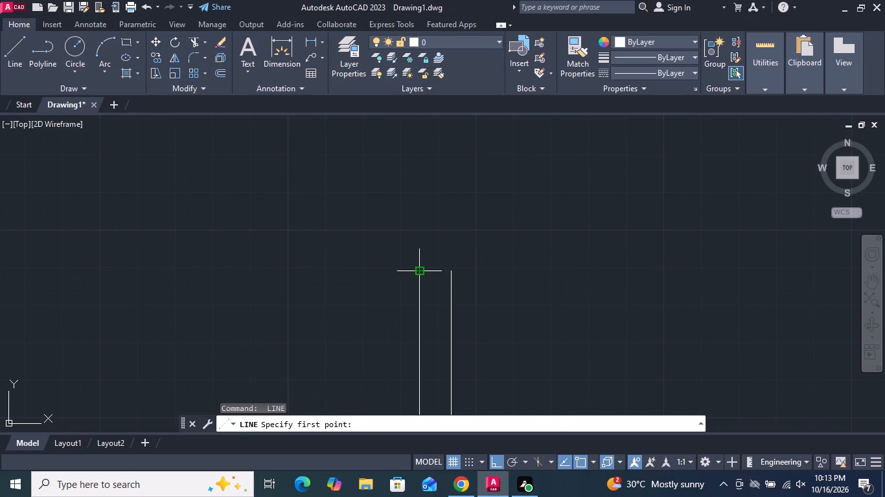
pyautogui.click(418, 273)
pyautogui.click(452, 272)
pyautogui.press('space')
# Draw a horizontal line joining the inner edges of the two vertical members, slightly above their lower ends.
pyautogui.scroll(-4, 442, 246)
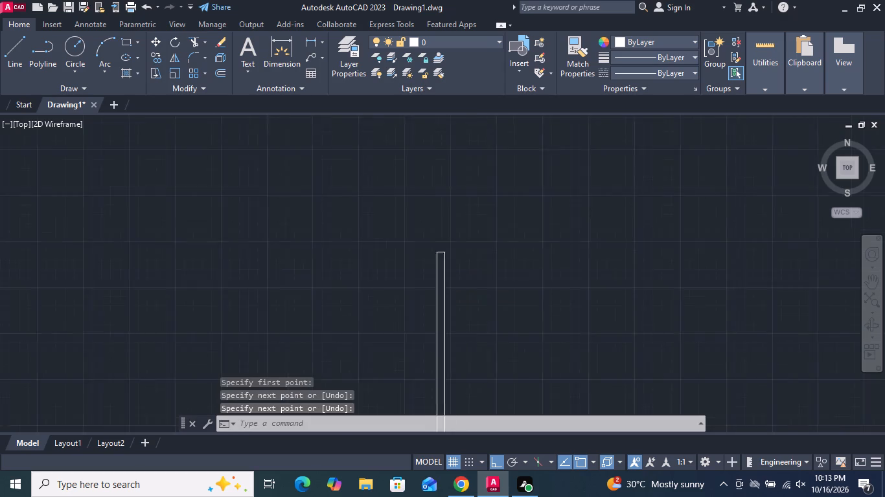
pyautogui.scroll(-4, 442, 230)
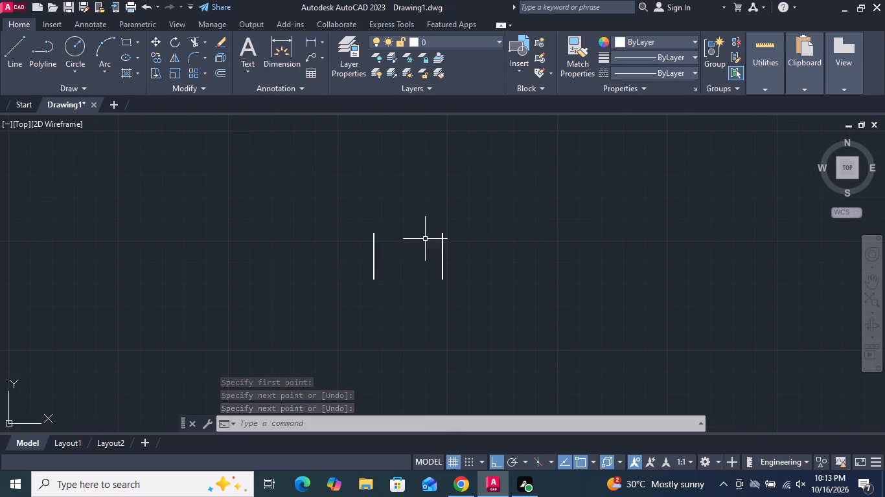
pyautogui.scroll(2, 419, 252)
pyautogui.moveTo(418, 250); pyautogui.dragTo(268, 197, button='middle')
pyautogui.scroll(1, 268, 197)
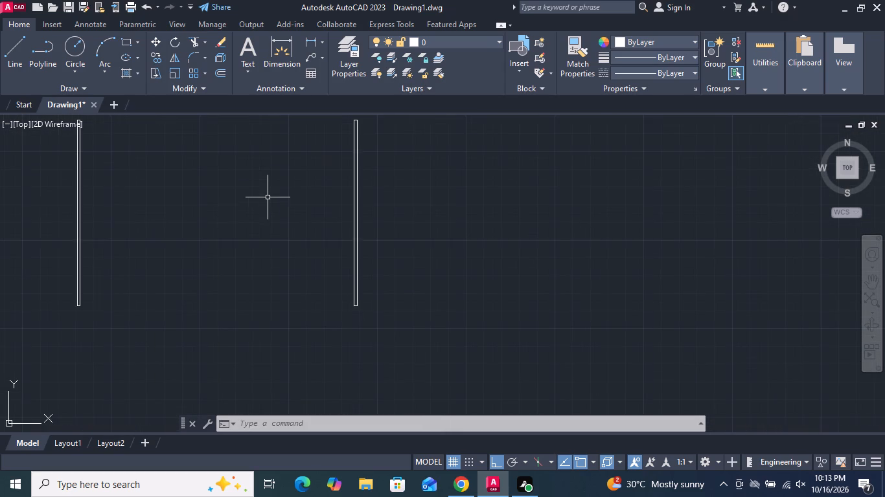
pyautogui.moveTo(268, 197); pyautogui.dragTo(295, 220, button='middle')
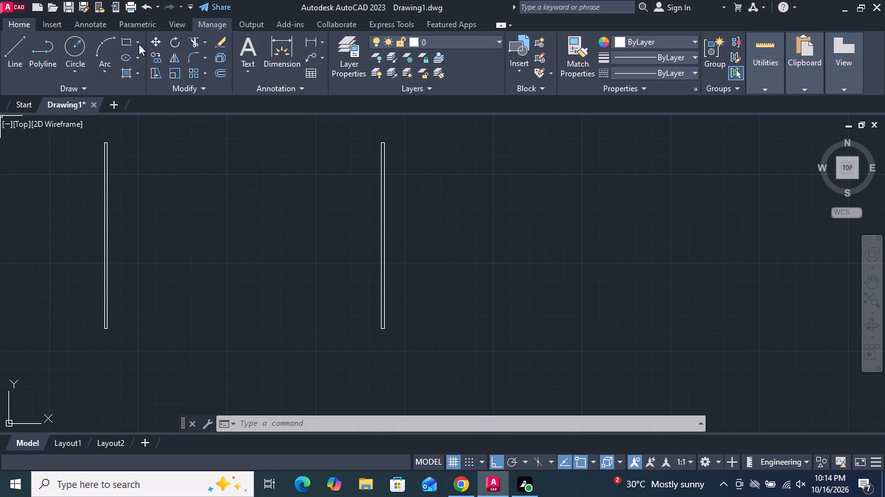
pyautogui.click(15, 47)
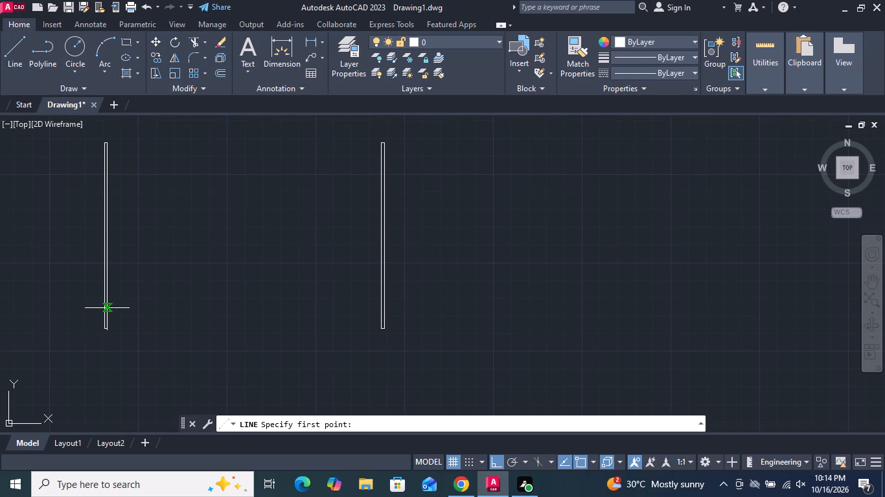
pyautogui.scroll(1, 106, 308)
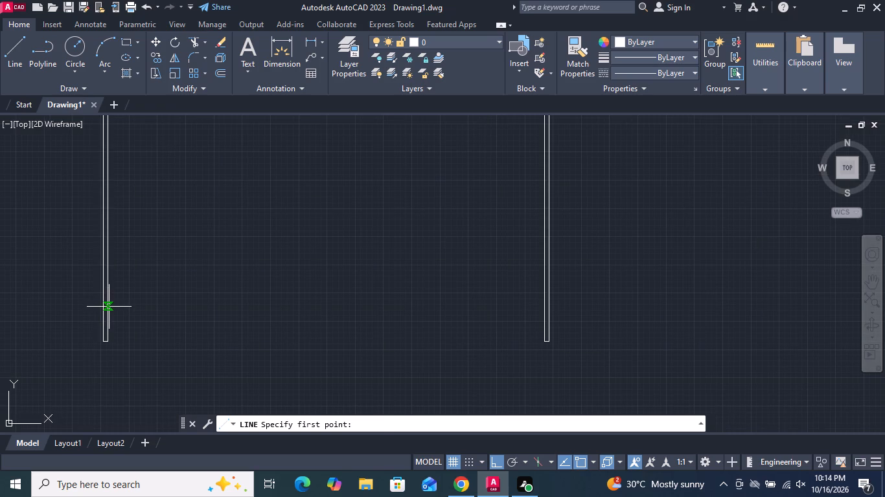
pyautogui.moveTo(107, 307); pyautogui.dragTo(121, 313)
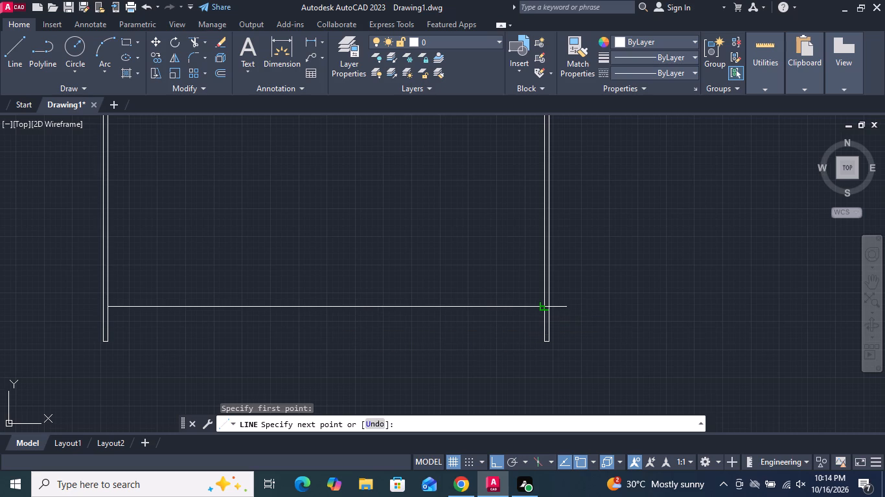
pyautogui.click(543, 305)
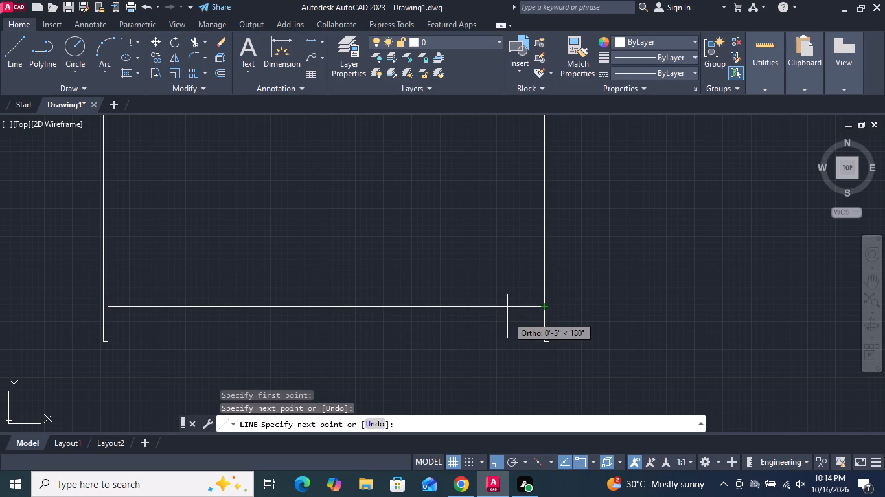
pyautogui.press('Return')
# Copy the lower horizontal line straight up, from its left endpoint to a point just below the left member's top.
pyautogui.scroll(-1, 428, 340)
pyautogui.moveTo(371, 336); pyautogui.dragTo(363, 324)
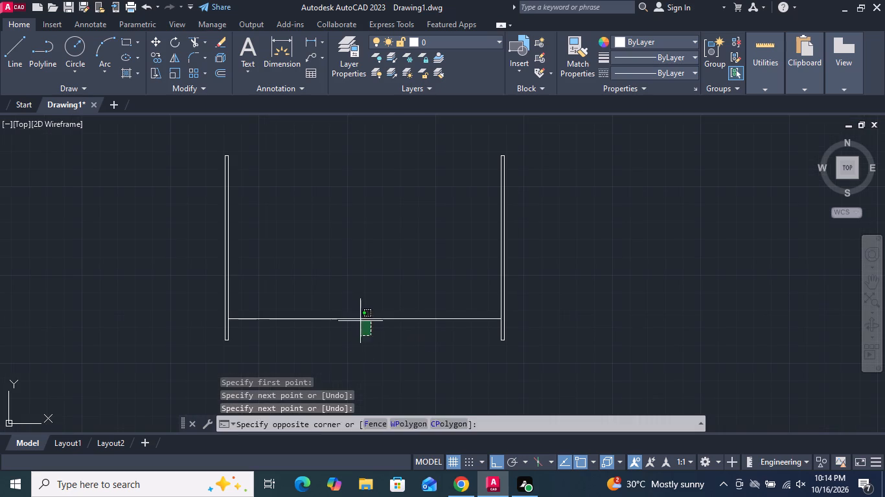
pyautogui.click(334, 298)
pyautogui.click(159, 60)
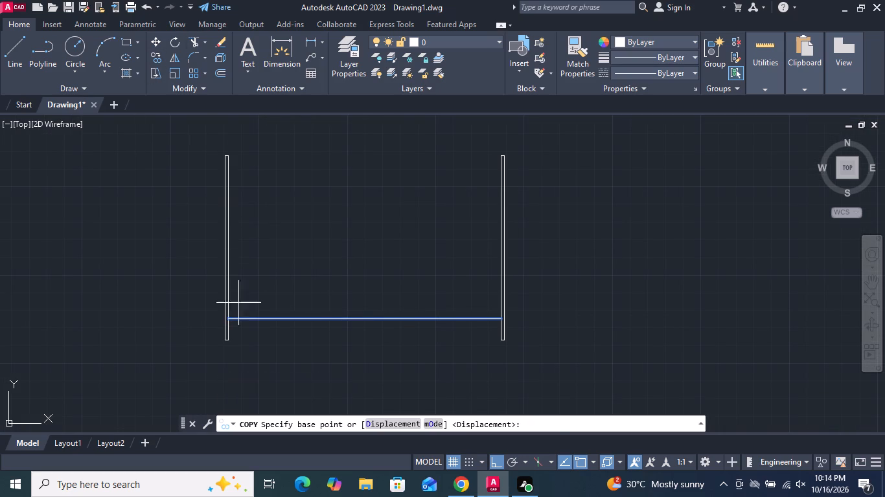
pyautogui.click(227, 321)
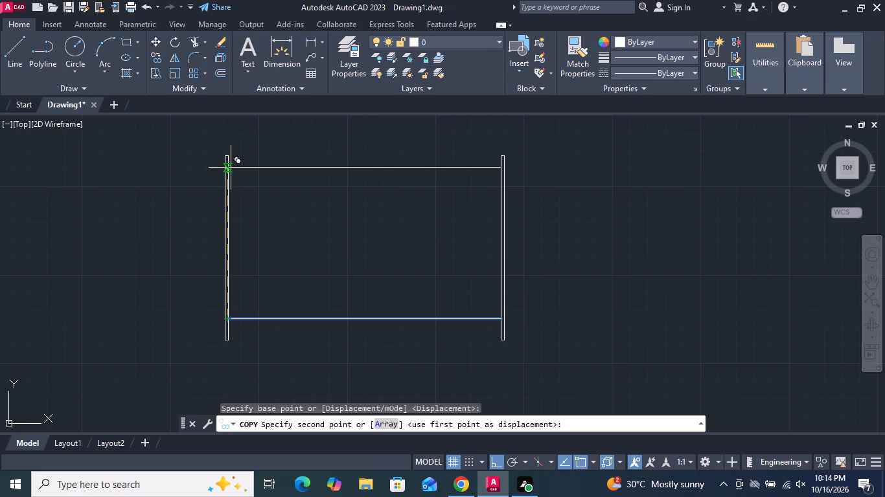
pyautogui.click(231, 167)
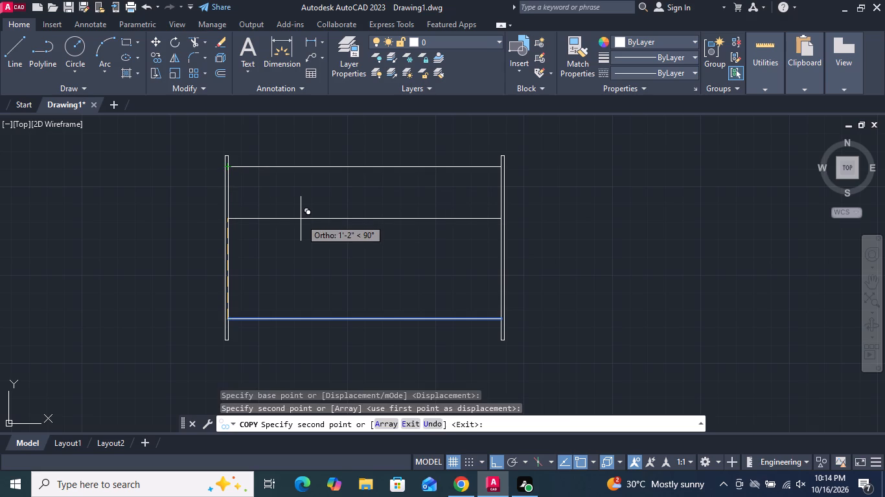
pyautogui.press('Return')
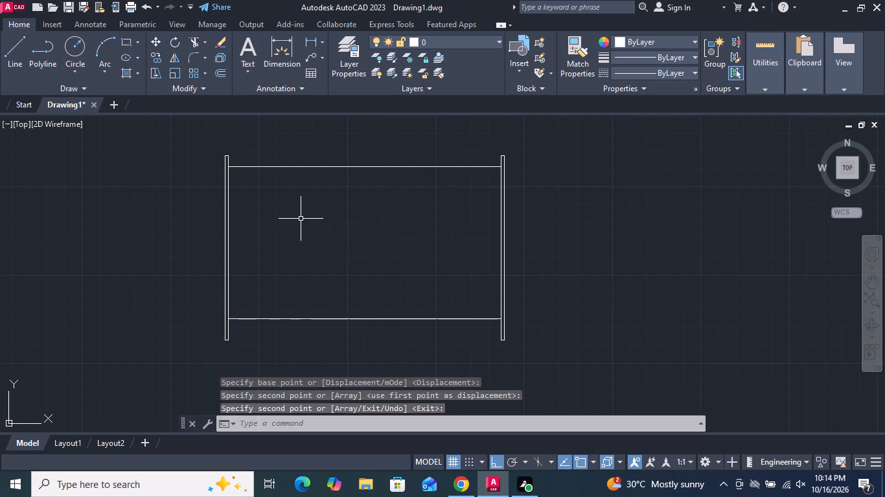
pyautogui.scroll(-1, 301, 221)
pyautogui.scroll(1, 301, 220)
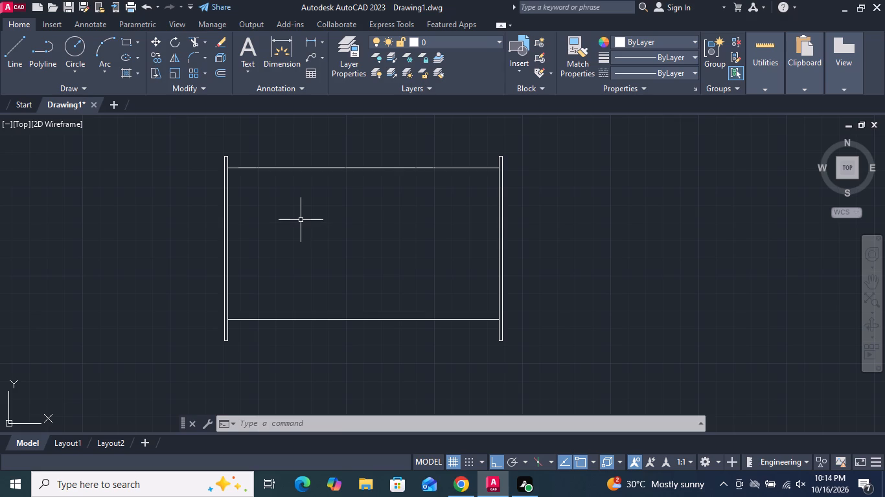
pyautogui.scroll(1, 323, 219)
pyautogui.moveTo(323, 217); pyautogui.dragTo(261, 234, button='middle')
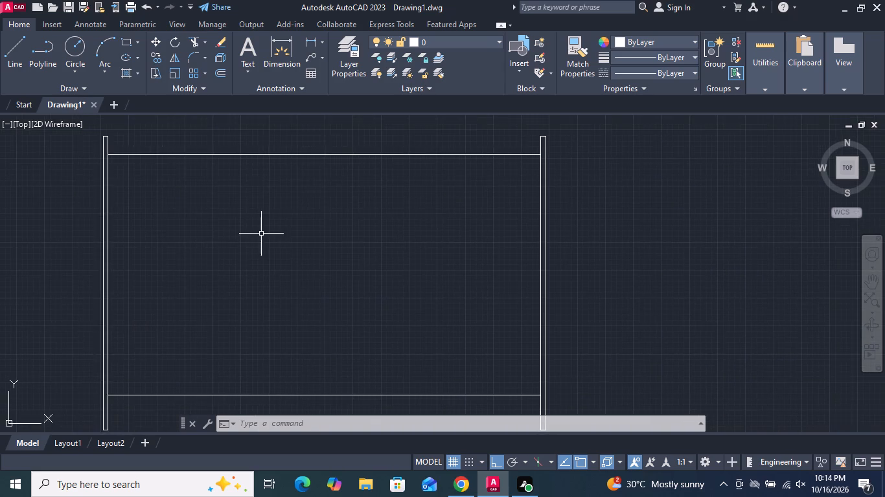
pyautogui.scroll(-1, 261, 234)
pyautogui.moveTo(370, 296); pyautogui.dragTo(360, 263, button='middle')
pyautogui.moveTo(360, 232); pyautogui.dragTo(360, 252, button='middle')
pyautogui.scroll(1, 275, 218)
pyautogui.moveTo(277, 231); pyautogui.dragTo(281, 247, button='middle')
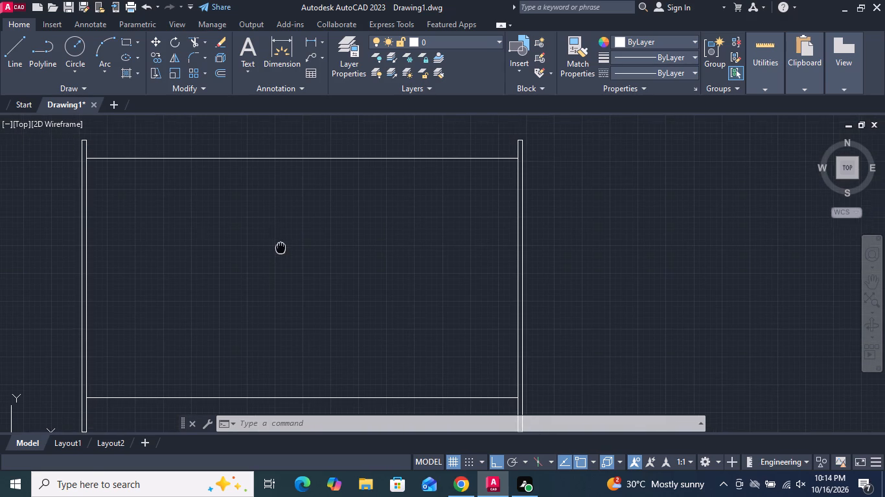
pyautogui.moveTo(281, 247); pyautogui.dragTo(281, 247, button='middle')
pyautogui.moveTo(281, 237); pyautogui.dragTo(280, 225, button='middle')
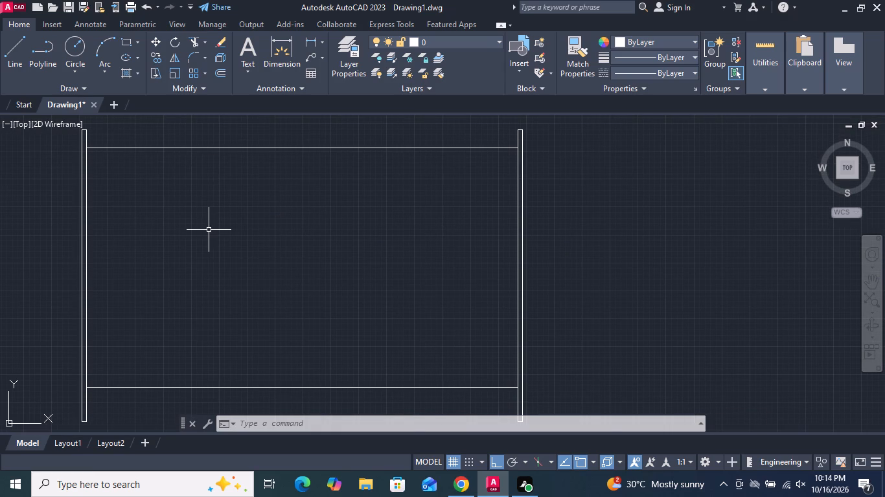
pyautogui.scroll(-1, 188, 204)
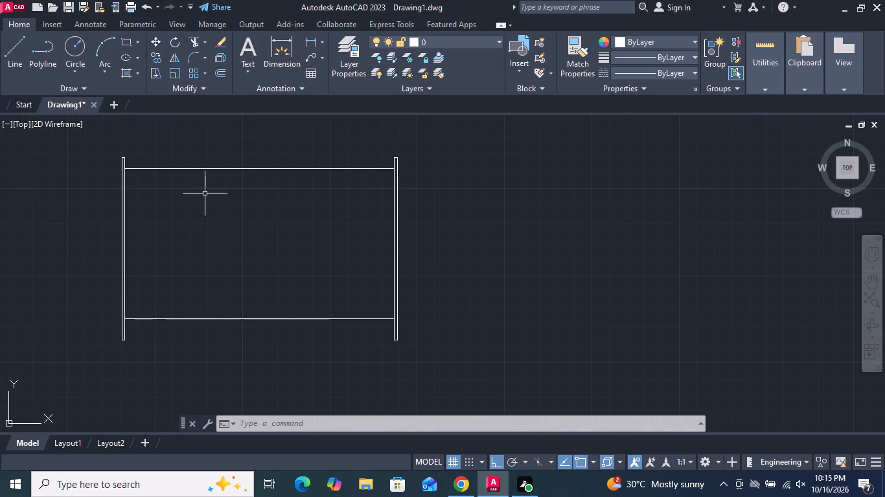
# Copy the upper horizontal line a short distance straight down, basing on its left endpoint at the left member's inner edge.
pyautogui.click(198, 179)
pyautogui.click(194, 149)
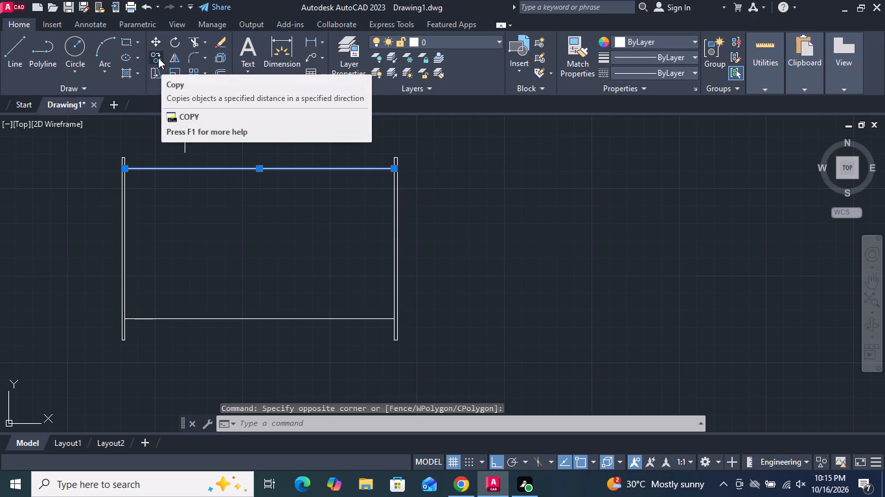
pyautogui.click(160, 56)
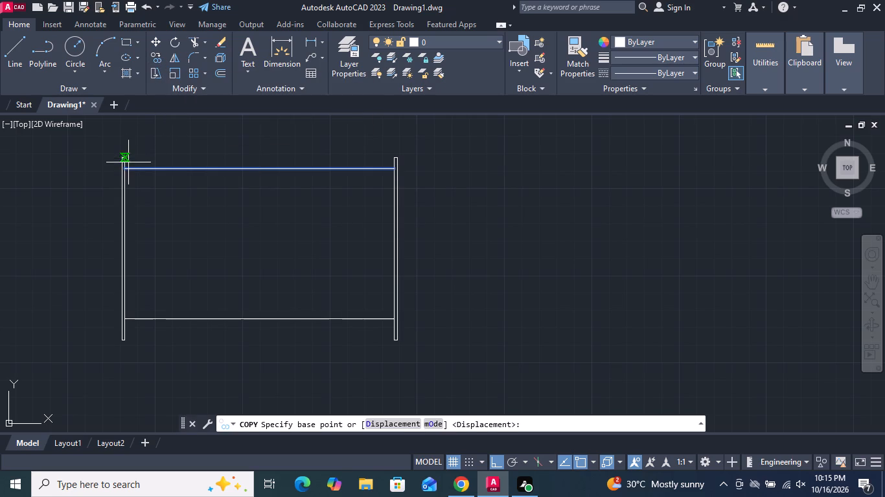
pyautogui.click(126, 167)
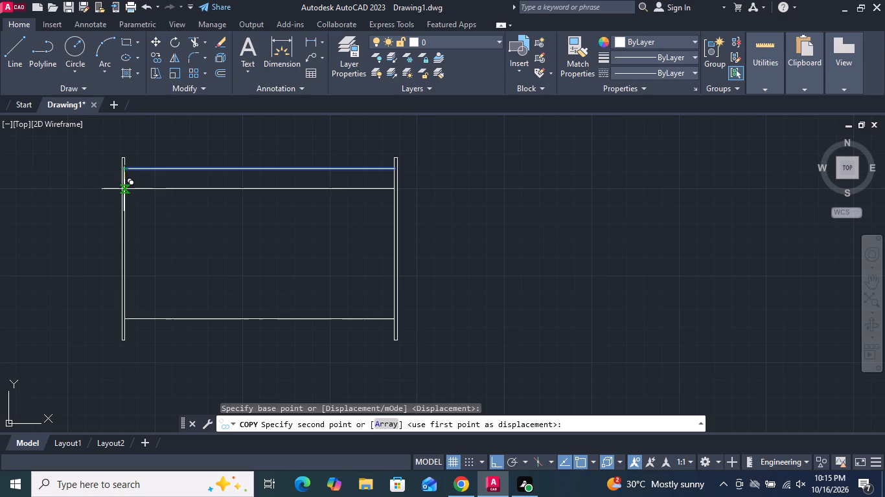
pyautogui.click(124, 189)
pyautogui.press('Return')
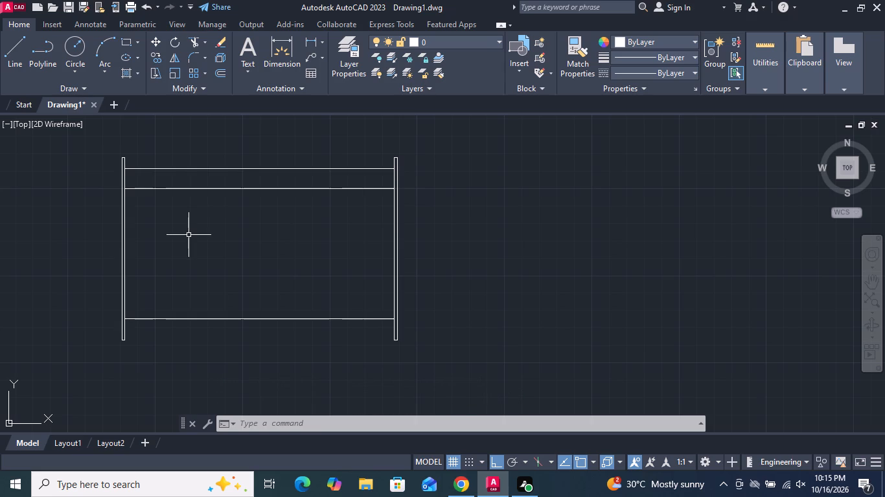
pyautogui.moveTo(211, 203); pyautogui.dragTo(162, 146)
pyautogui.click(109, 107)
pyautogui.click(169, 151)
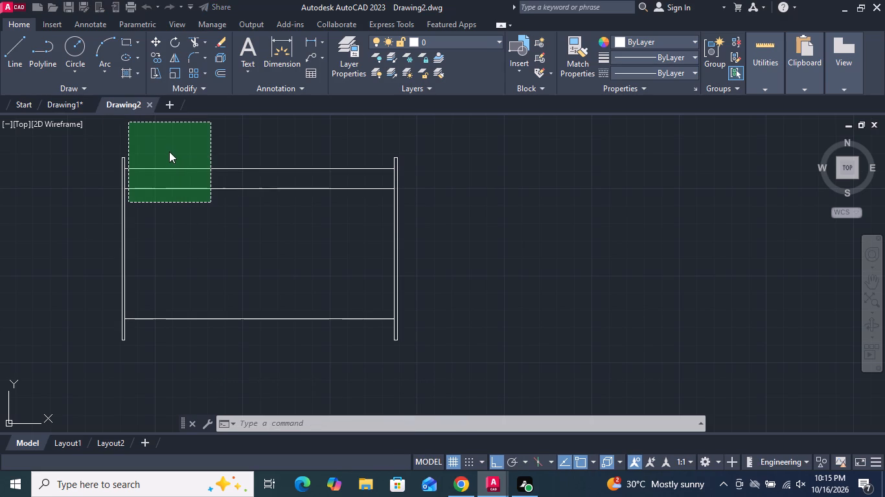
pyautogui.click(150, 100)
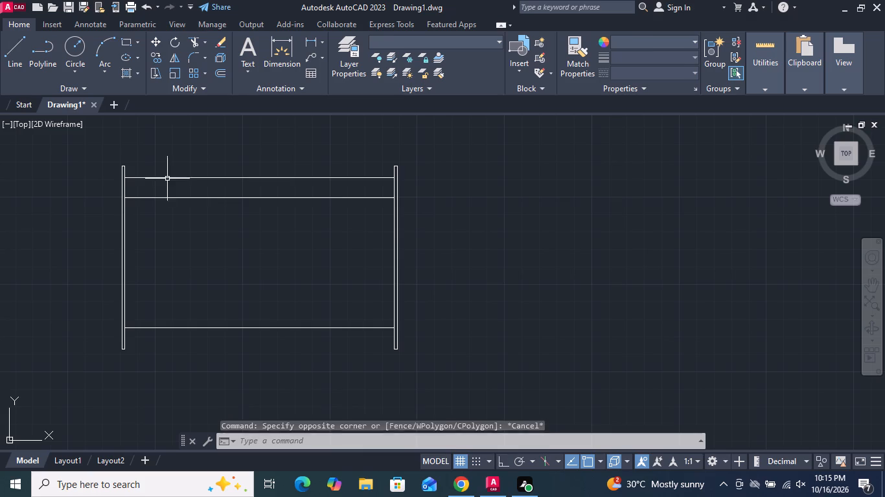
# Move the two upper horizontal lines together straight down by about 1 inch.
pyautogui.moveTo(296, 236); pyautogui.dragTo(293, 228)
pyautogui.click(238, 156)
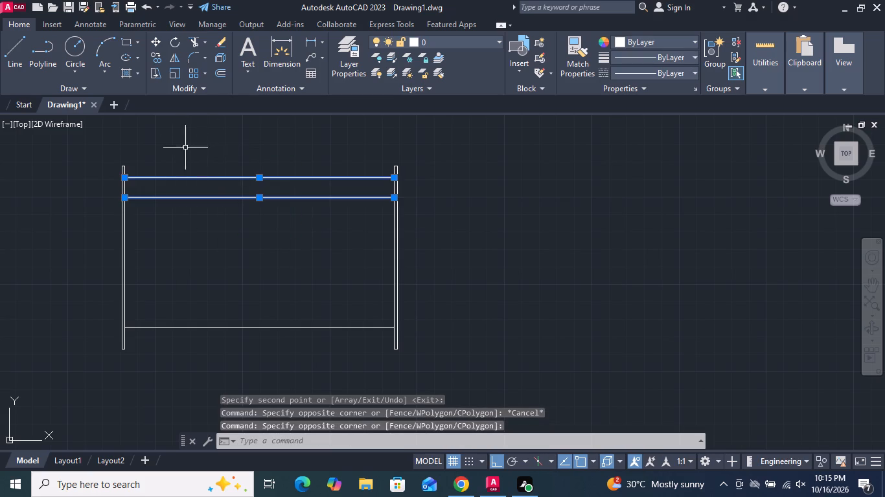
pyautogui.click(157, 37)
pyautogui.click(203, 140)
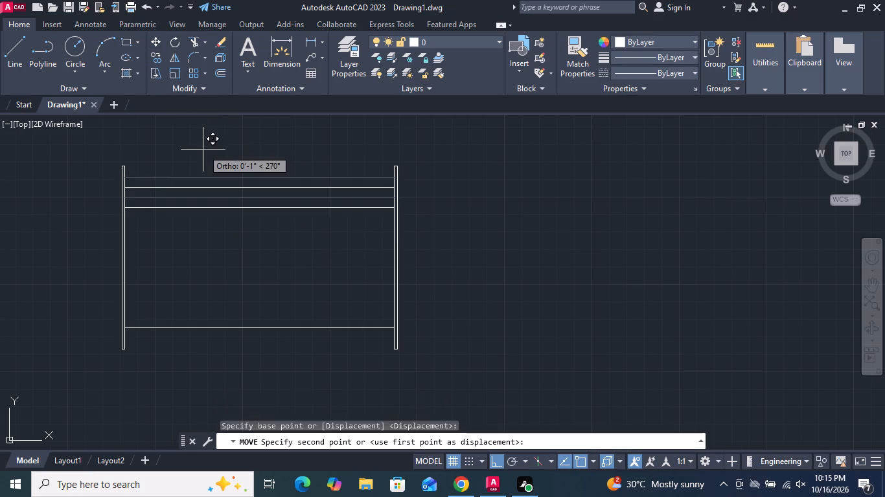
pyautogui.click(203, 150)
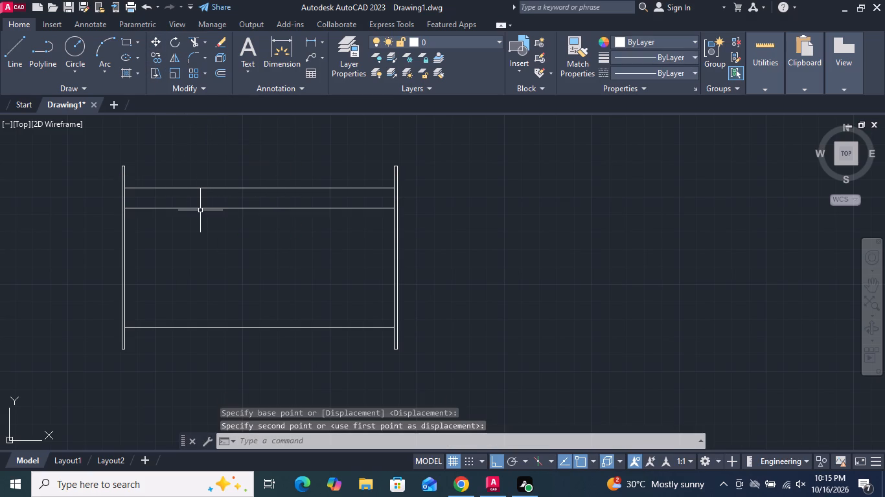
# Draw a vertical line about 2 feet long near the left member, running from just above the upper horizontal line to below the lowest one.
pyautogui.moveTo(51, 179); pyautogui.dragTo(57, 178, button='middle')
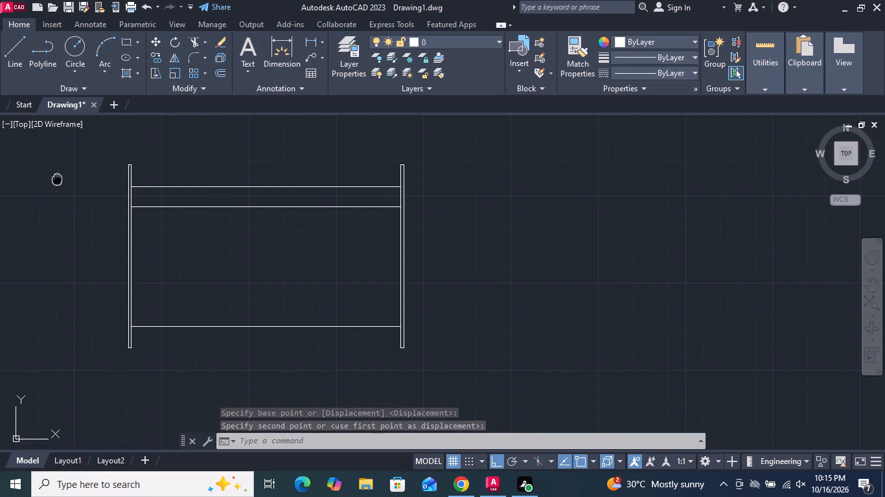
pyautogui.moveTo(57, 178); pyautogui.dragTo(58, 178, button='middle')
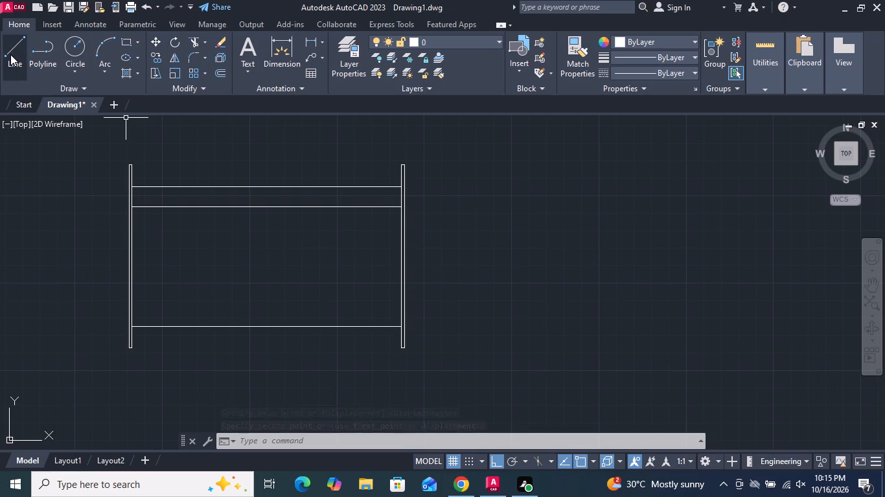
pyautogui.click(11, 54)
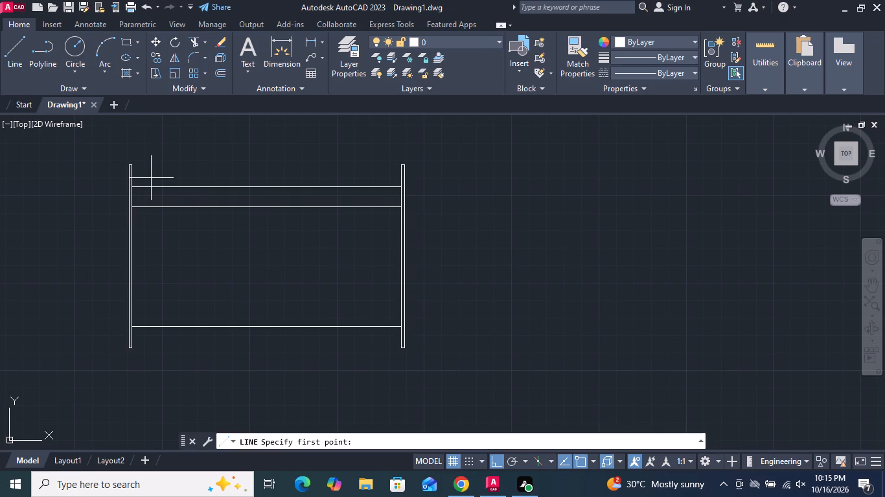
pyautogui.scroll(1, 148, 179)
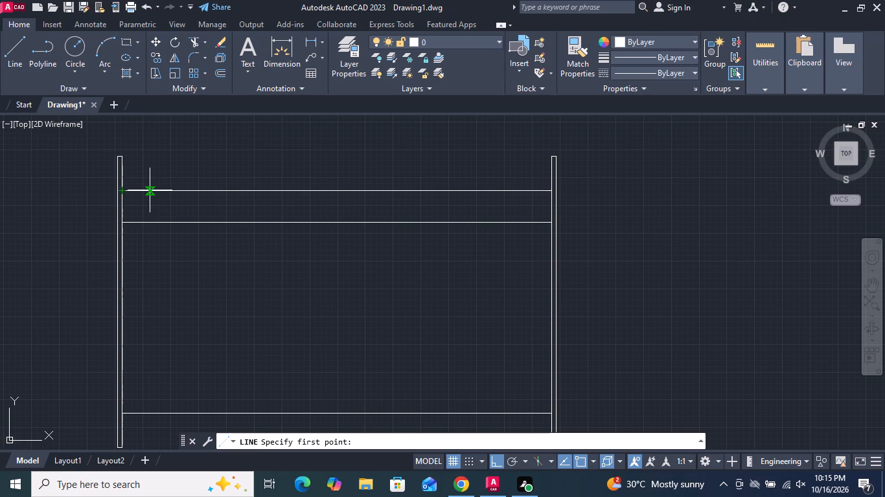
pyautogui.click(150, 168)
pyautogui.scroll(-2, 141, 248)
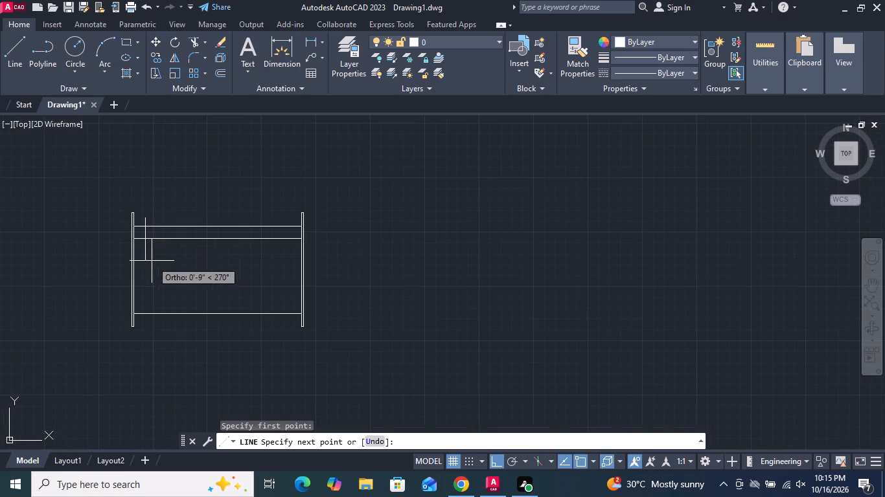
pyautogui.scroll(3, 146, 317)
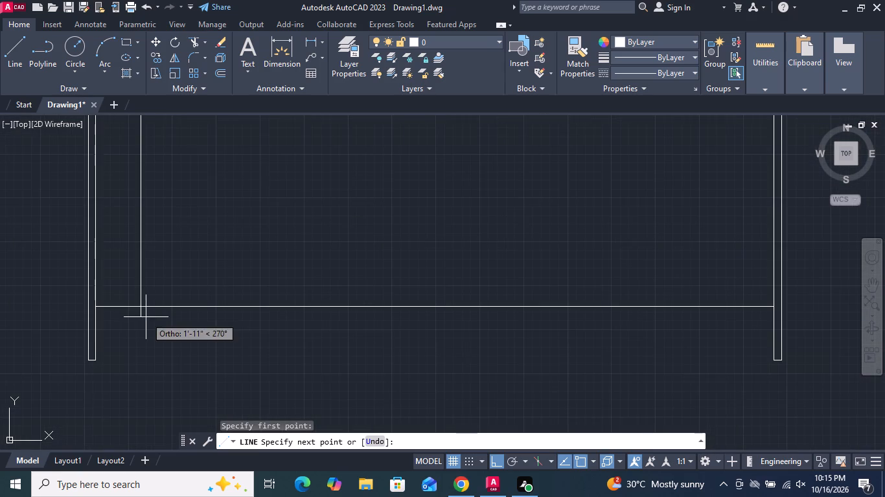
pyautogui.click(143, 337)
pyautogui.press('Return')
pyautogui.scroll(-1, 205, 366)
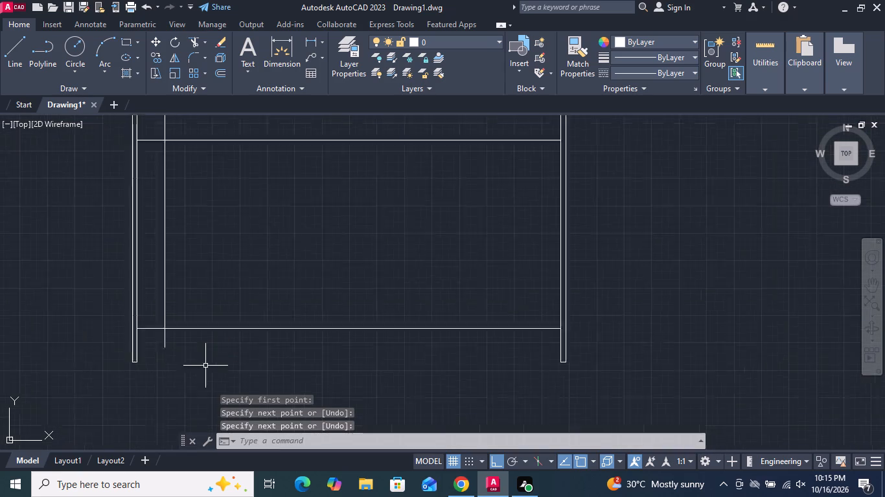
# Stretch the new vertical line's top endpoint slightly down, ending just above the uppermost horizontal line.
pyautogui.scroll(-2, 205, 368)
pyautogui.scroll(2, 201, 268)
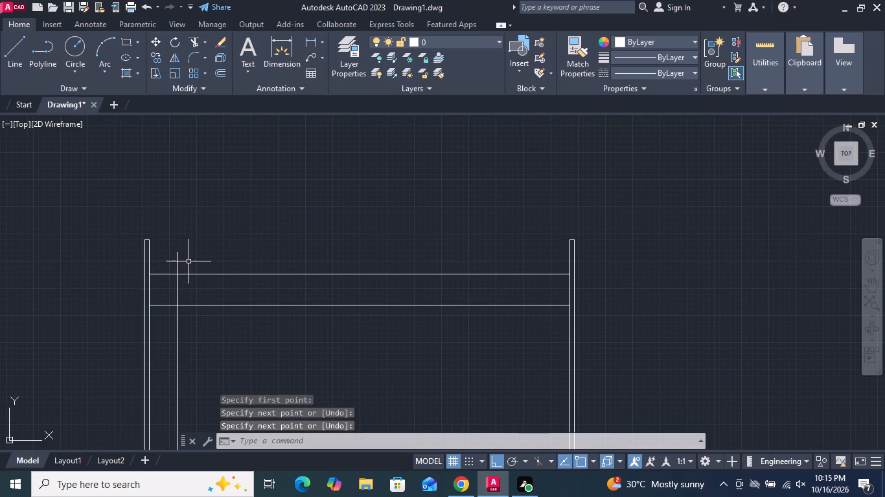
pyautogui.click(189, 260)
pyautogui.click(172, 261)
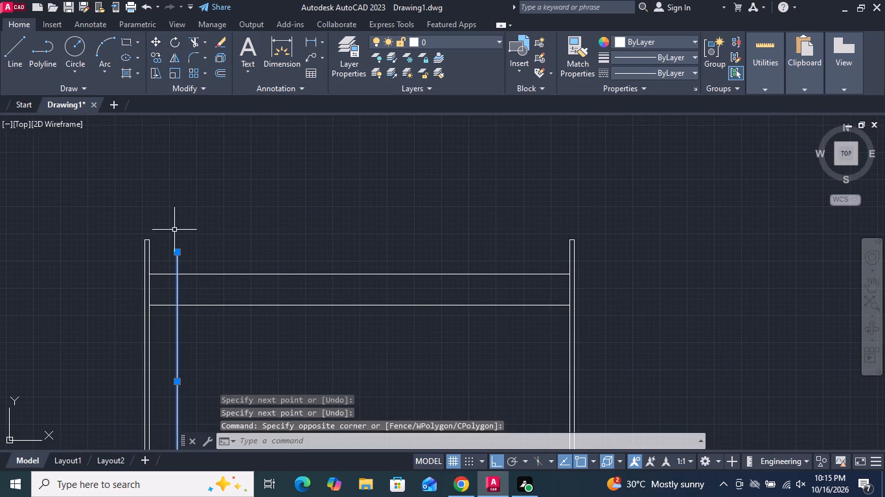
pyautogui.click(178, 252)
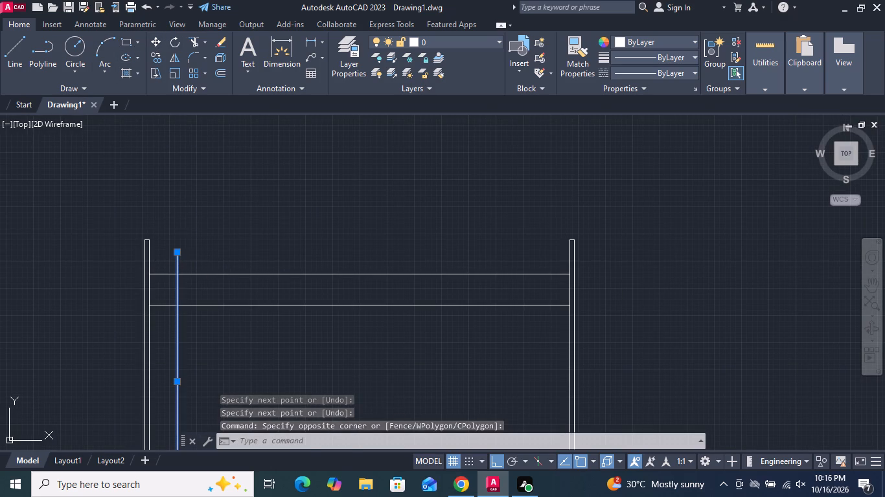
pyautogui.click(178, 261)
pyautogui.scroll(-2, 194, 218)
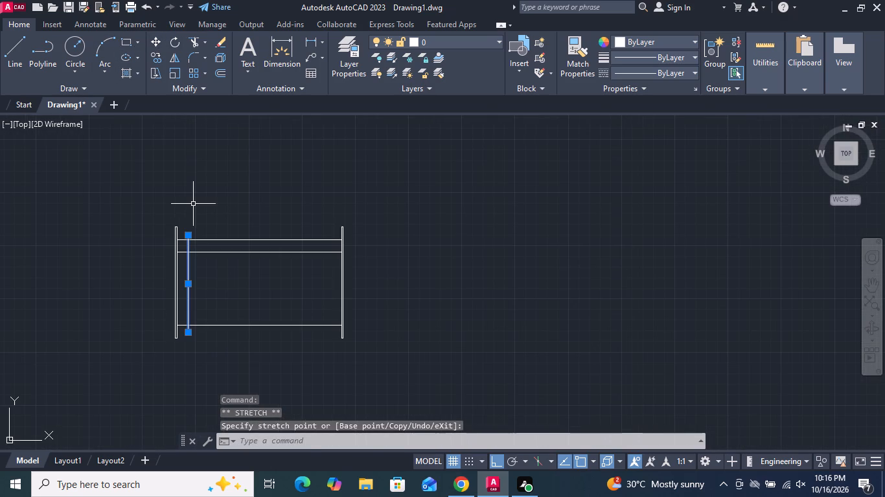
pyautogui.press('Return')
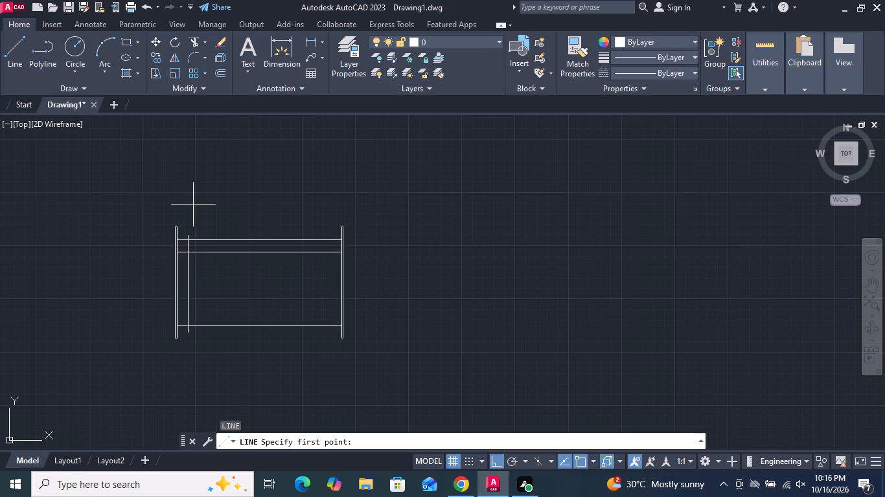
pyautogui.press('Escape')
# Copy the vertical line as a 15-item array running horizontally toward the right member, spaced about 2 inches, basing on its lower endpoint.
pyautogui.click(188, 283)
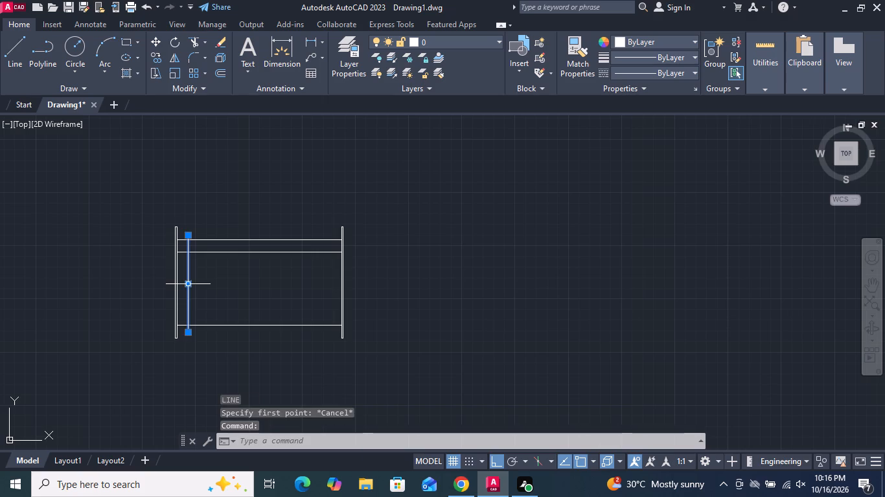
pyautogui.click(153, 56)
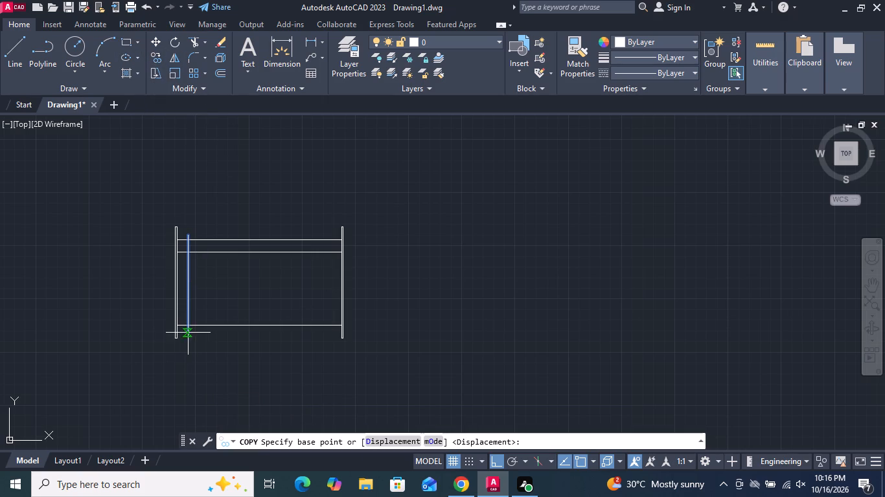
pyautogui.click(189, 335)
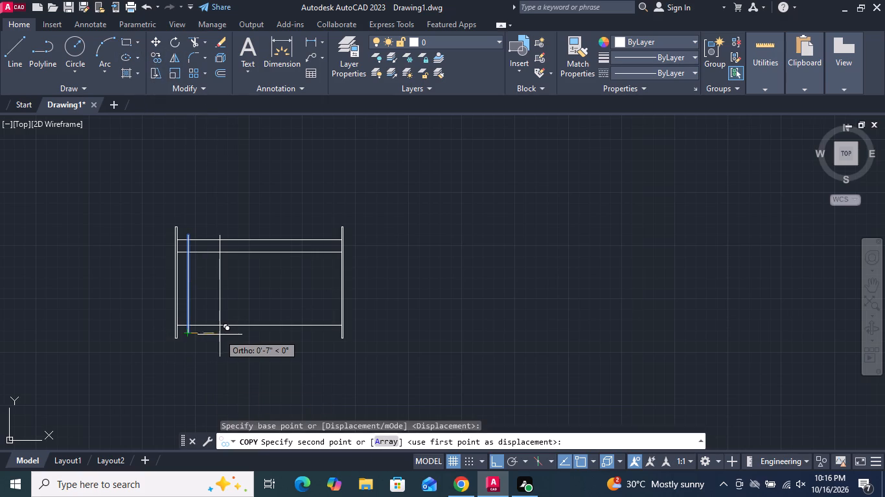
pyautogui.click(387, 439)
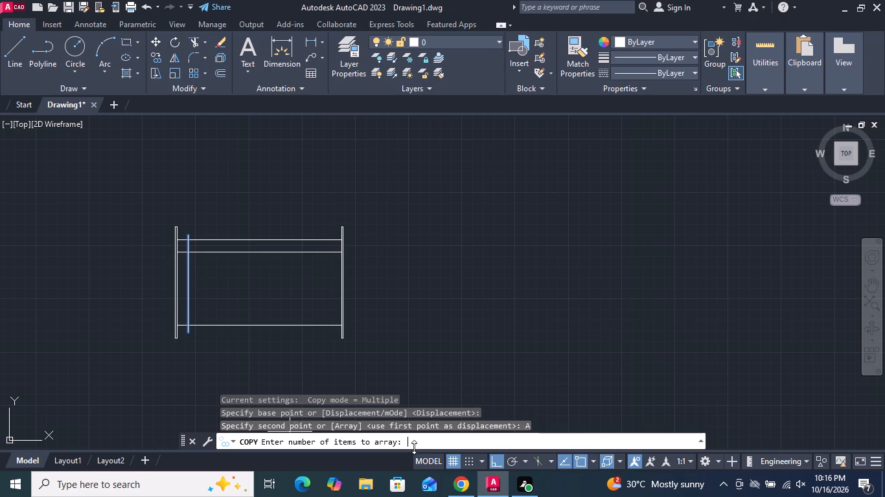
pyautogui.click(413, 443)
pyautogui.write('15')
pyautogui.press('Return')
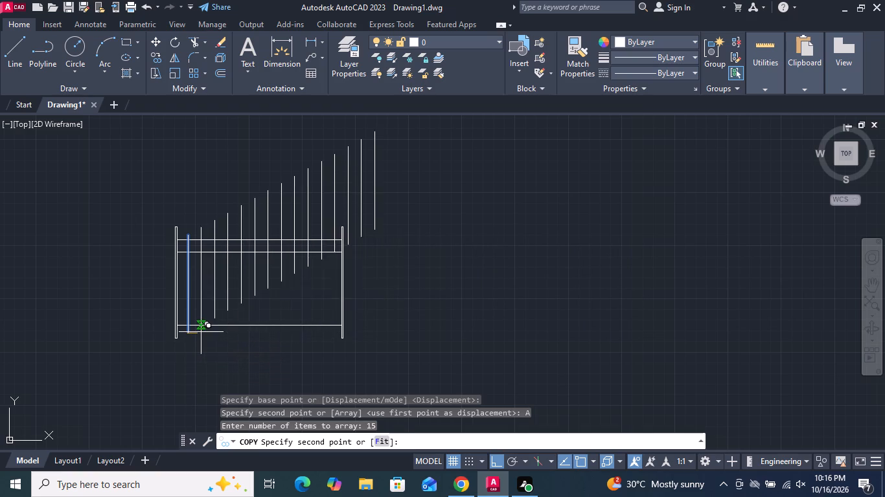
pyautogui.scroll(1, 201, 331)
pyautogui.moveTo(207, 338); pyautogui.dragTo(258, 369, button='middle')
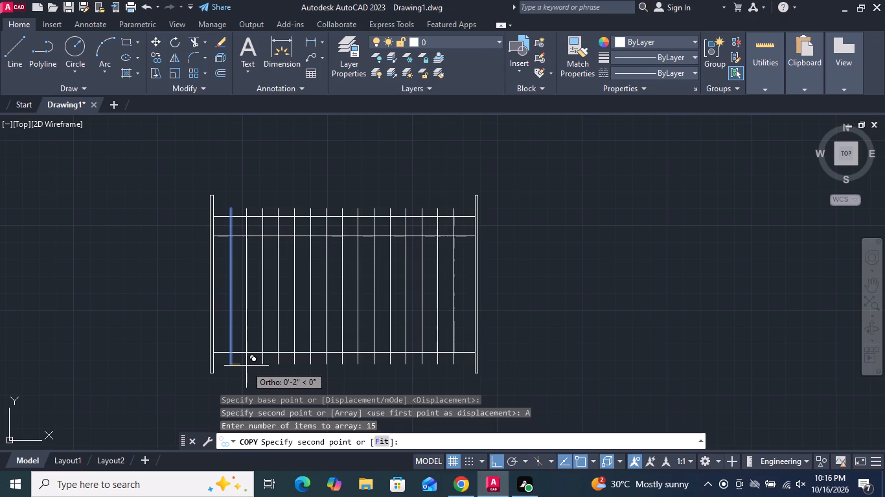
pyautogui.scroll(1, 246, 364)
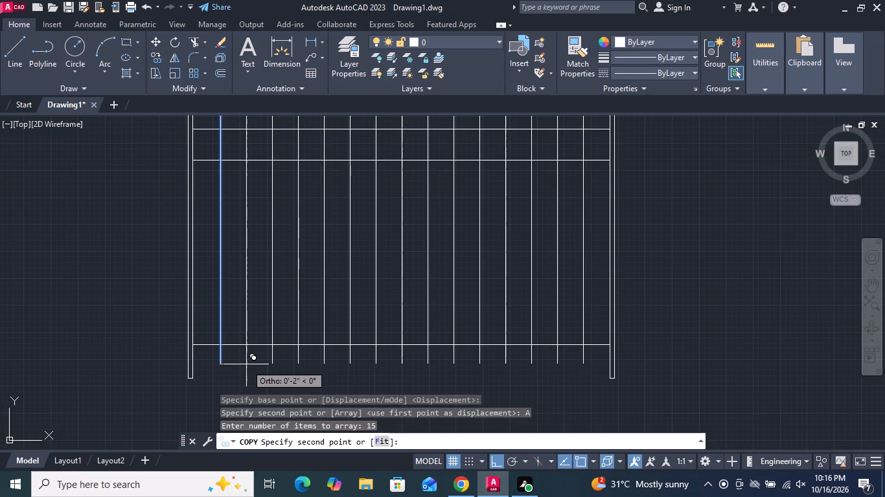
pyautogui.click(246, 363)
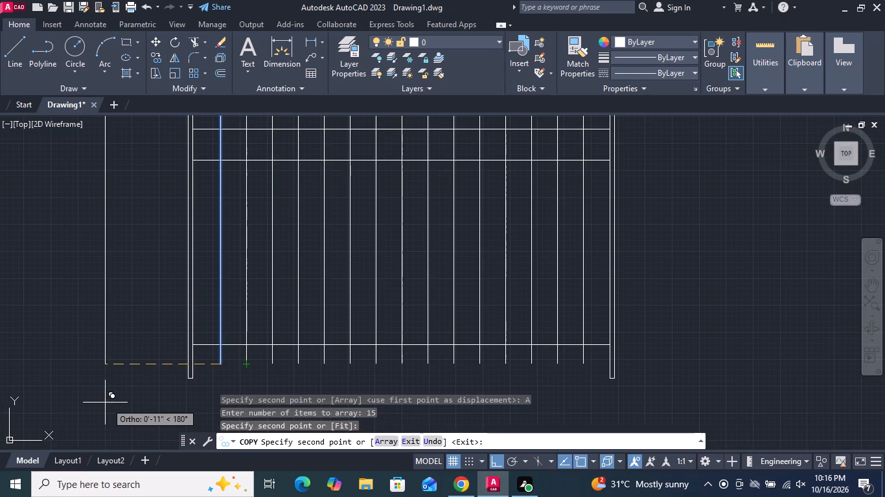
pyautogui.press('Return')
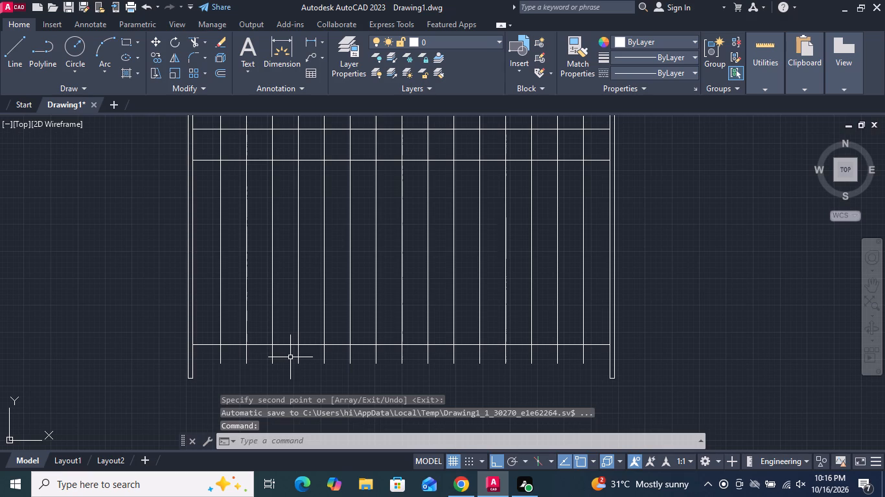
# Stretch the top endpoint of the second vertical bar from the left straight up by about 1 inch.
pyautogui.scroll(-1, 284, 360)
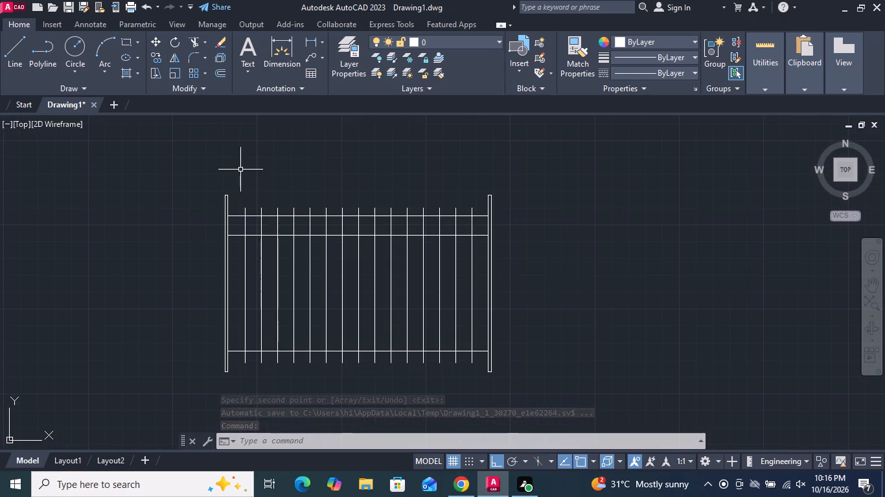
pyautogui.scroll(2, 240, 170)
pyautogui.click(291, 272)
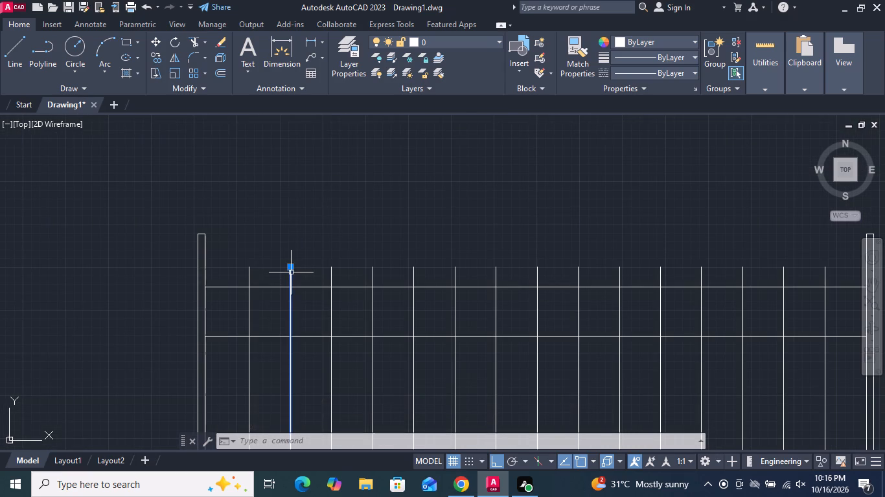
pyautogui.click(291, 267)
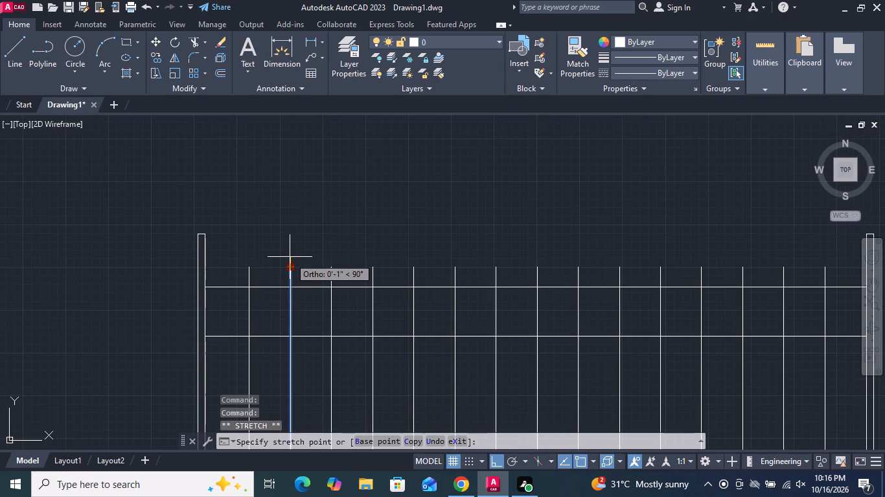
pyautogui.click(290, 250)
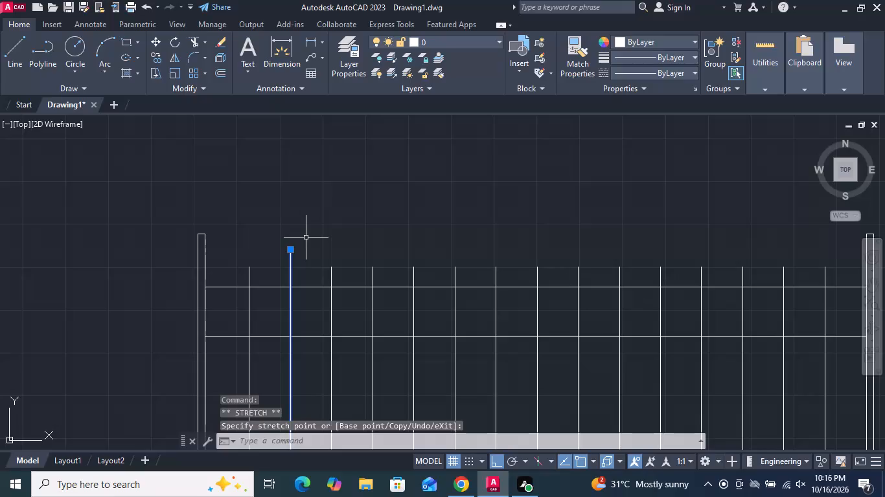
pyautogui.press('Return')
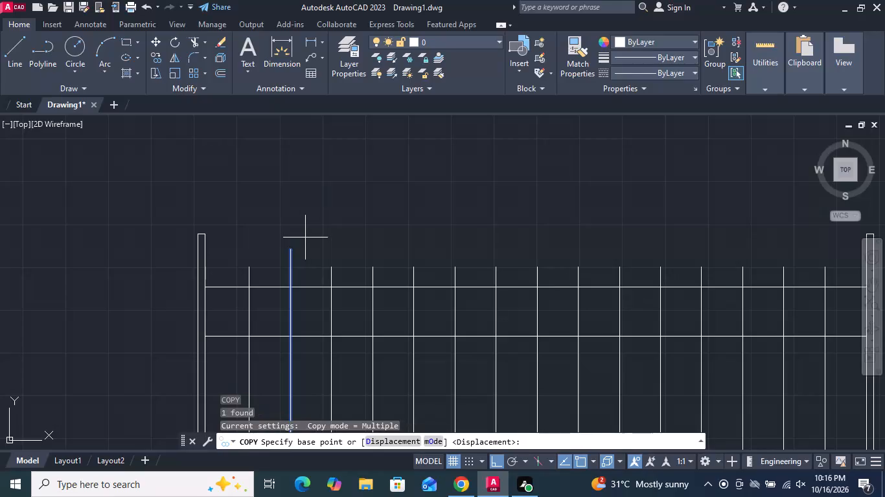
pyautogui.press('space')
pyautogui.press('Escape')
# Draw a horizontal line about 2'-6" long from the raised second bar's top endpoint to just past the second-to-last bar.
pyautogui.moveTo(305, 236); pyautogui.dragTo(160, 240, button='middle')
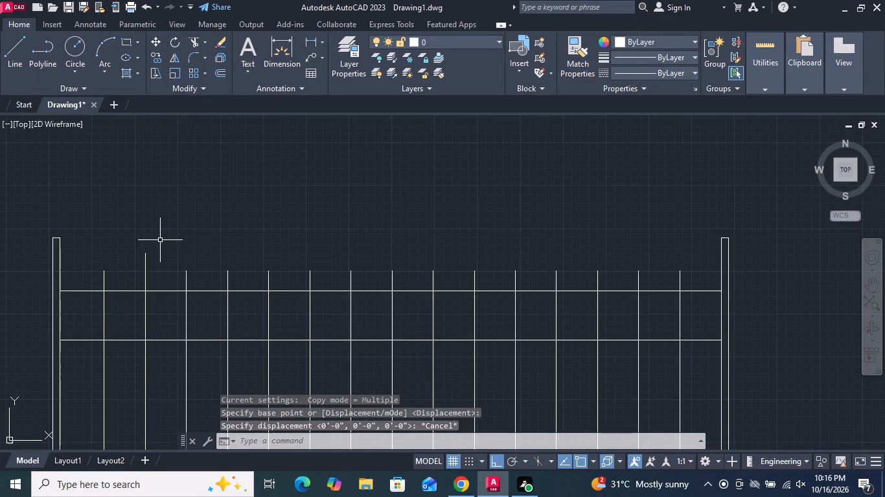
pyautogui.click(10, 47)
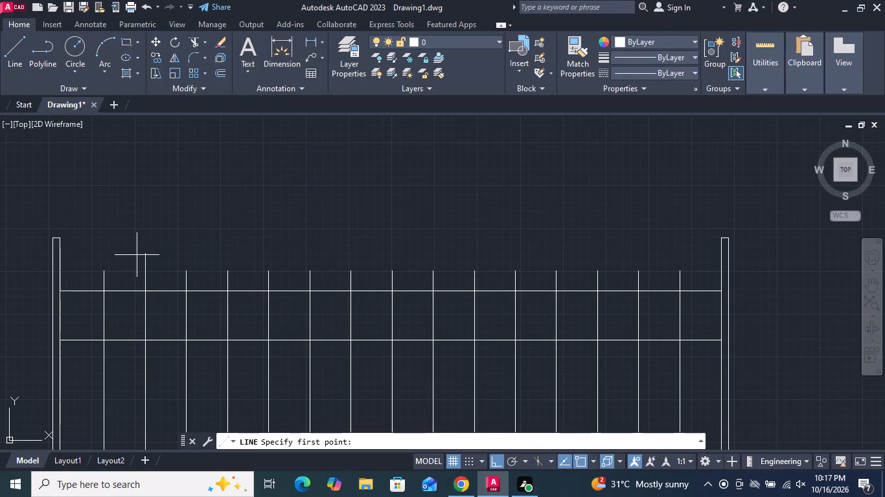
pyautogui.click(144, 252)
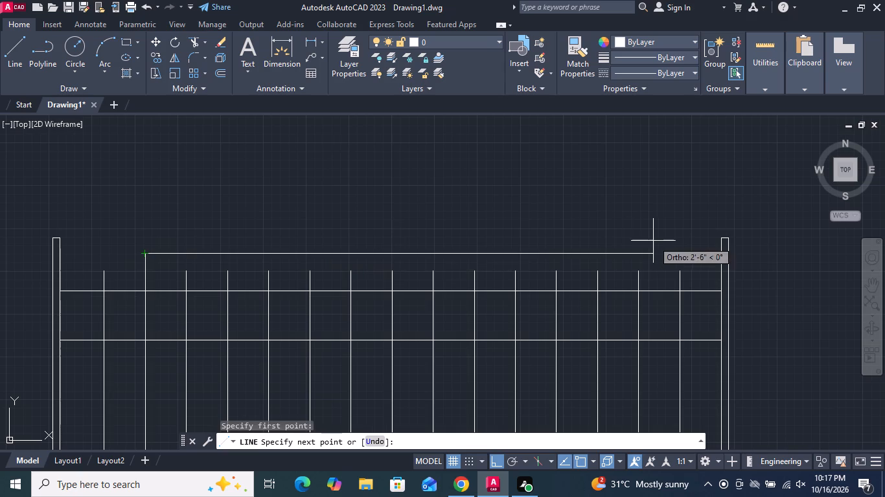
pyautogui.click(648, 254)
pyautogui.press('Return')
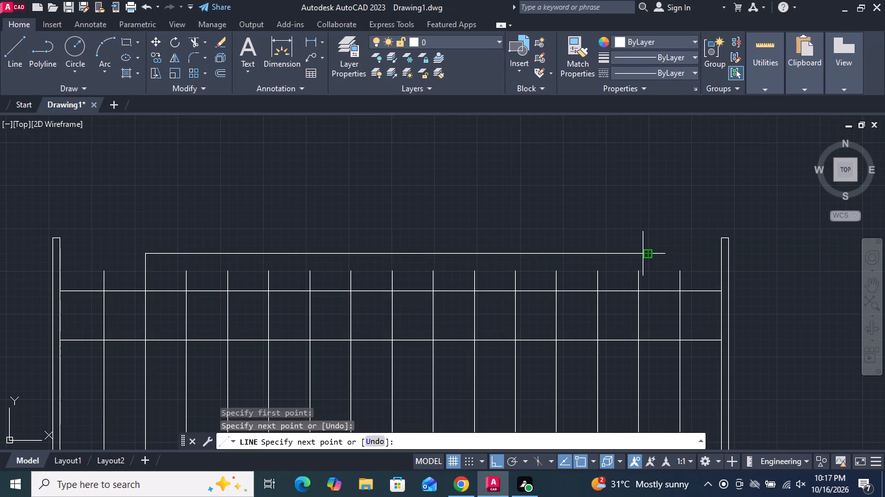
# Extend every second vertical bar, from the fourth through the fourteenth from the left, up to the upper horizontal guide line.
pyautogui.click(205, 40)
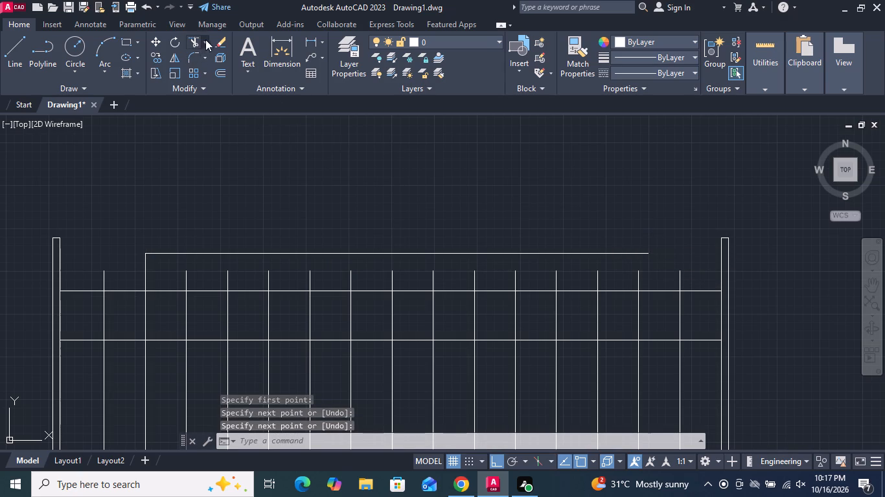
pyautogui.click(218, 94)
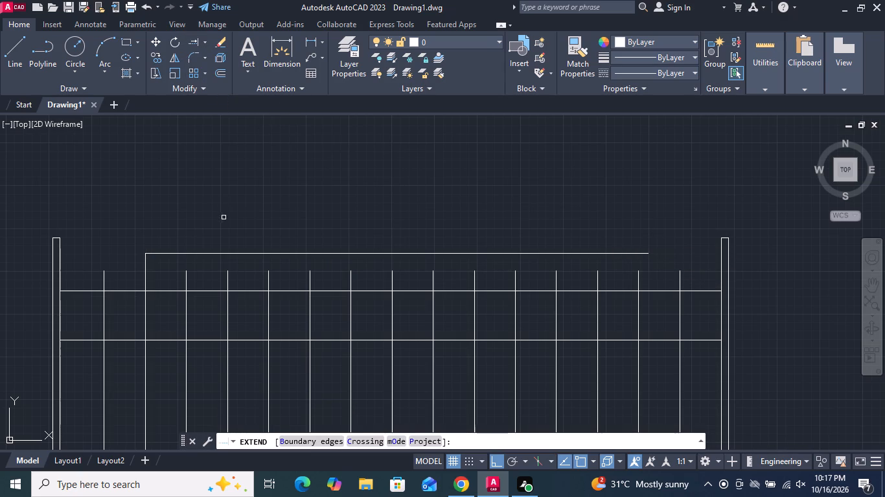
pyautogui.moveTo(235, 282); pyautogui.dragTo(212, 281)
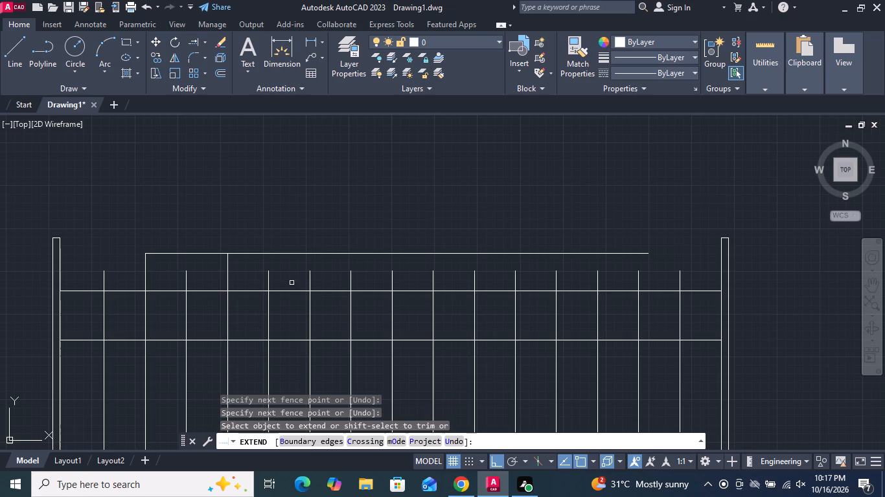
pyautogui.moveTo(305, 278); pyautogui.dragTo(334, 282)
pyautogui.moveTo(376, 282); pyautogui.dragTo(404, 281)
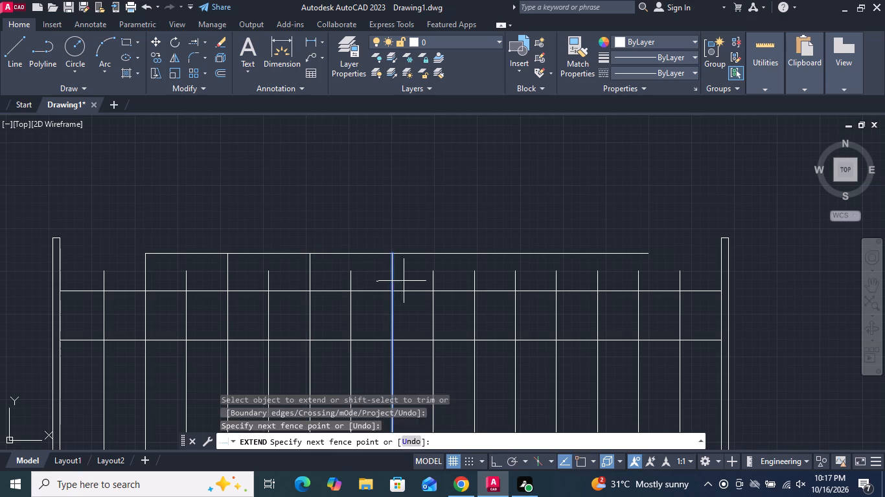
pyautogui.moveTo(404, 281); pyautogui.dragTo(407, 281)
pyautogui.moveTo(452, 280); pyautogui.dragTo(485, 280)
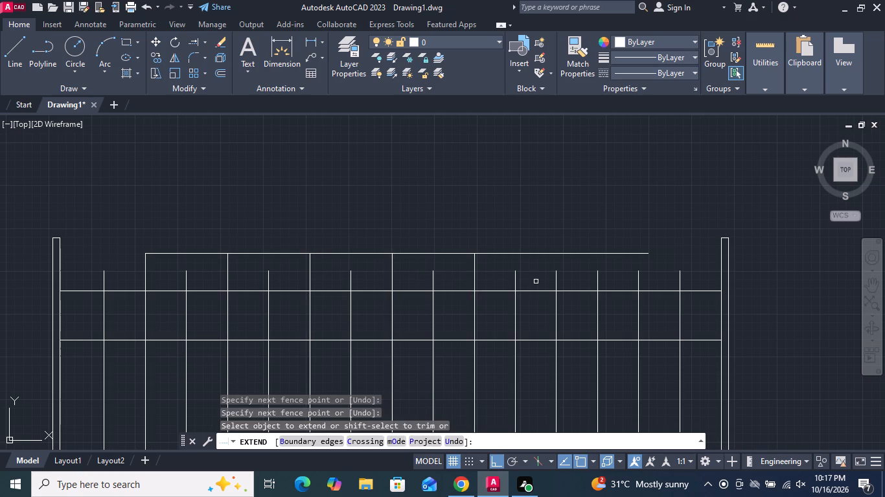
pyautogui.moveTo(538, 281); pyautogui.dragTo(566, 281)
pyautogui.moveTo(630, 282); pyautogui.dragTo(644, 280)
pyautogui.press('Return')
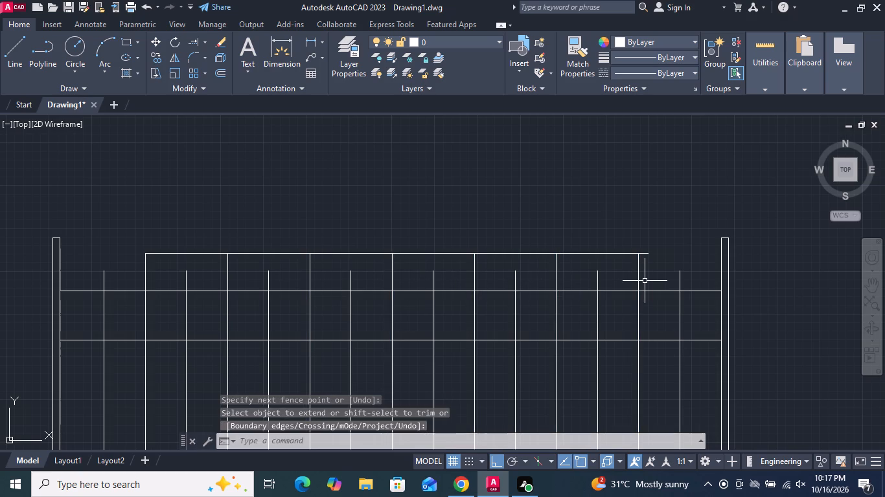
# Erase the horizontal guide line running across the tops of the taller bars.
pyautogui.moveTo(625, 265); pyautogui.dragTo(620, 254)
pyautogui.click(616, 244)
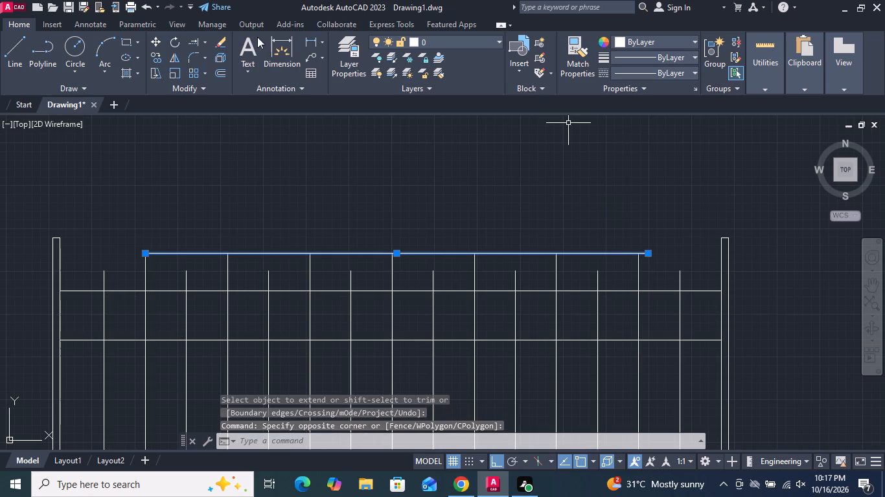
pyautogui.click(219, 38)
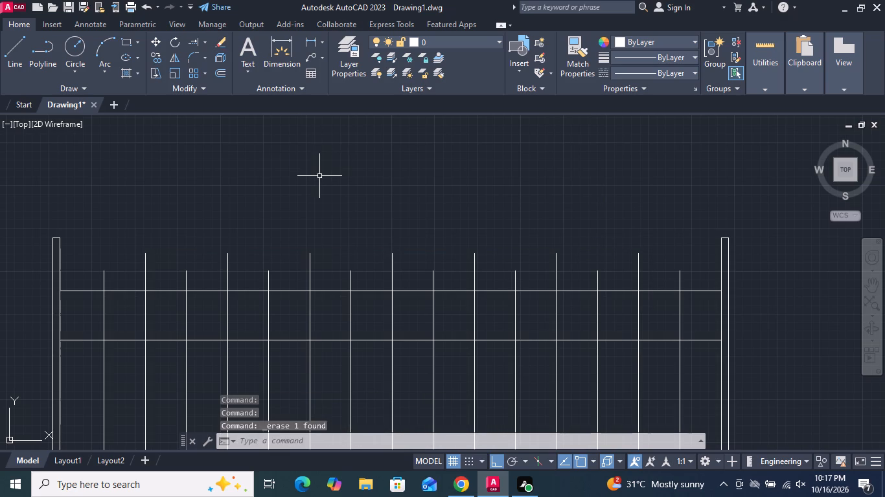
# Start a line at the top endpoint of the first short vertical bar beside the left post.
pyautogui.scroll(-2, 319, 176)
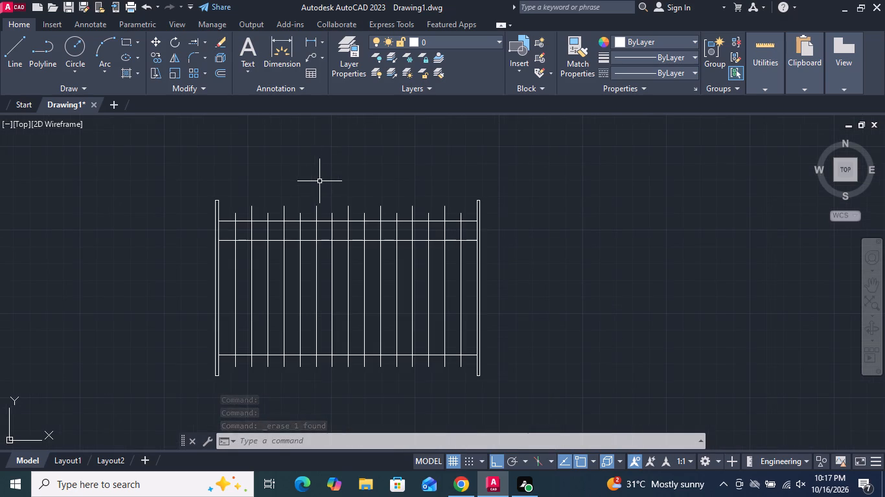
pyautogui.scroll(4, 248, 209)
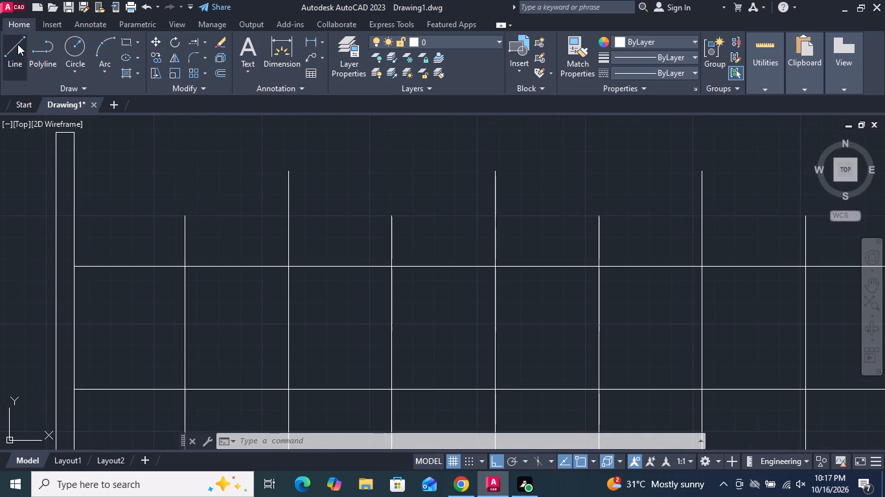
pyautogui.click(17, 43)
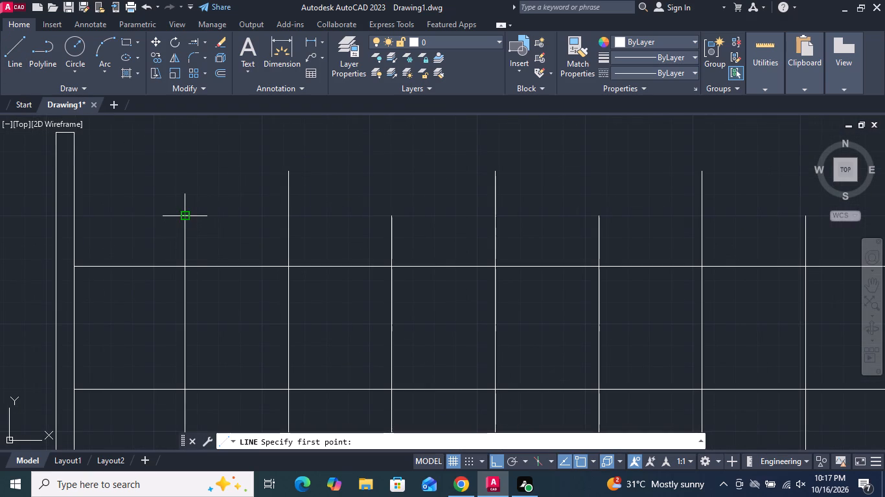
pyautogui.click(185, 214)
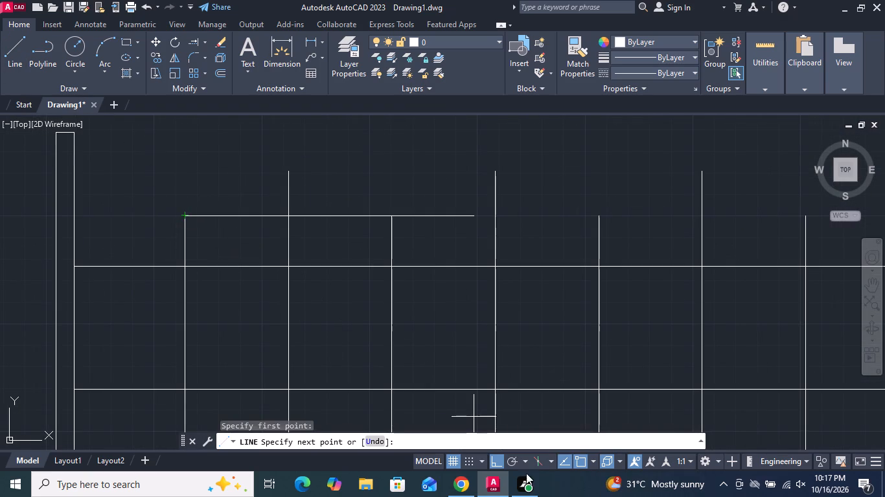
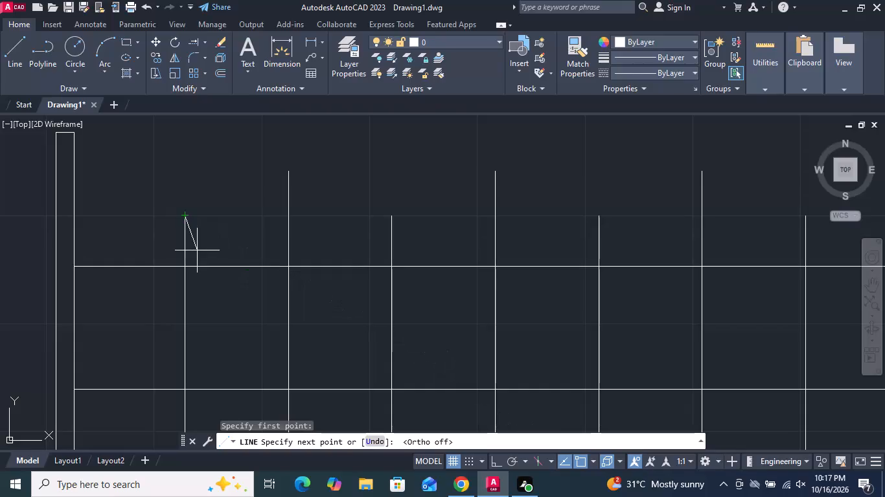
# Draw a half-arrowhead on the first short bar: a sloped line from its top down toward the left post, closed horizontally back to the bar.
pyautogui.scroll(2, 186, 218)
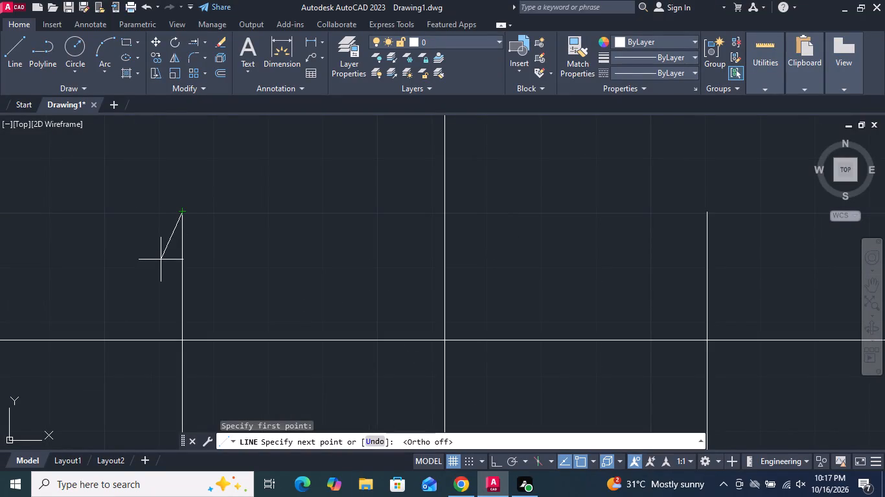
pyautogui.scroll(-2, 160, 269)
pyautogui.click(159, 273)
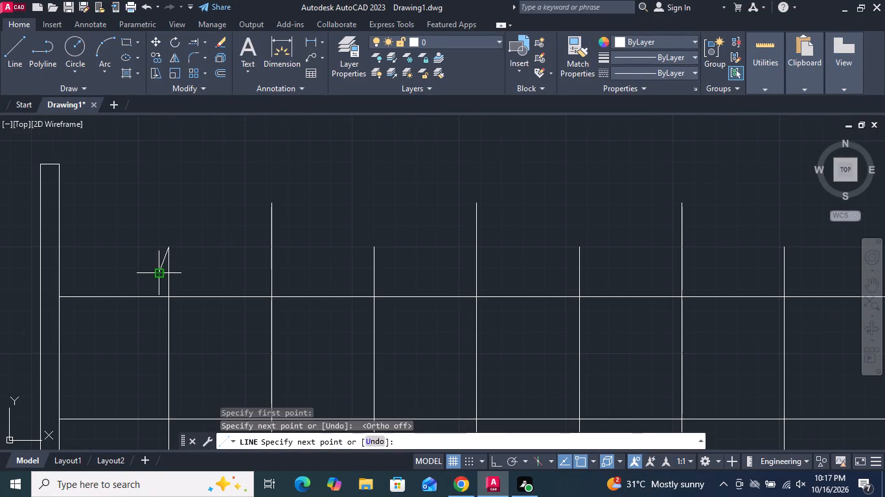
pyautogui.click(167, 272)
pyautogui.press('space')
# Join the half-arrowhead's sloped line and short horizontal line into one polyline.
pyautogui.scroll(2, 167, 272)
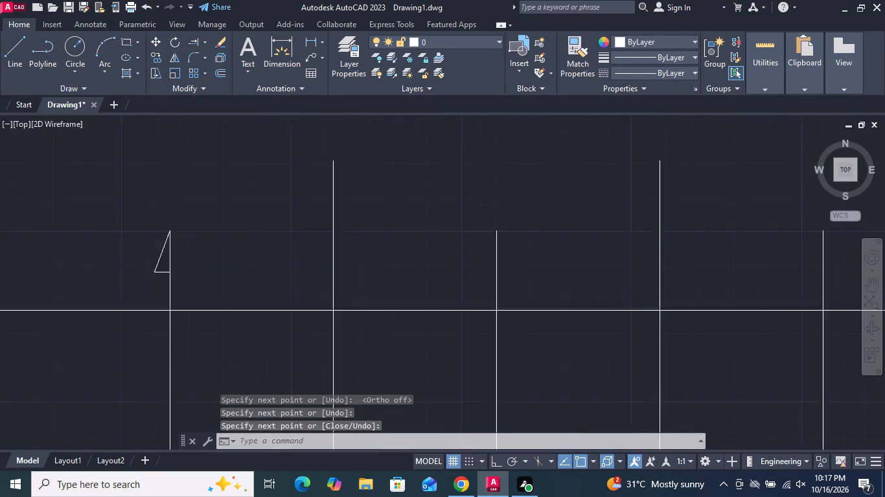
pyautogui.scroll(1, 167, 272)
pyautogui.moveTo(162, 283); pyautogui.dragTo(143, 271)
pyautogui.click(125, 254)
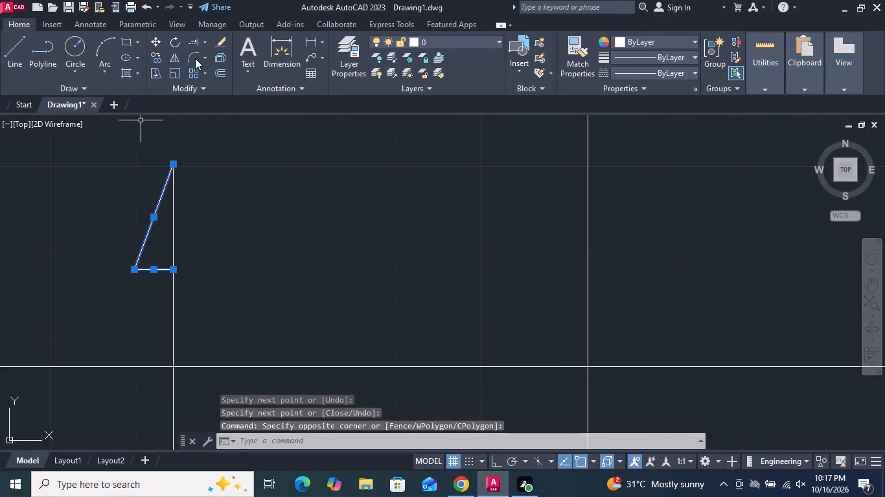
pyautogui.press('j')
pyautogui.press('Return')
# Mirror the half-arrowhead polyline about the first vertical bar, keeping the source object.
pyautogui.moveTo(152, 289); pyautogui.dragTo(152, 288)
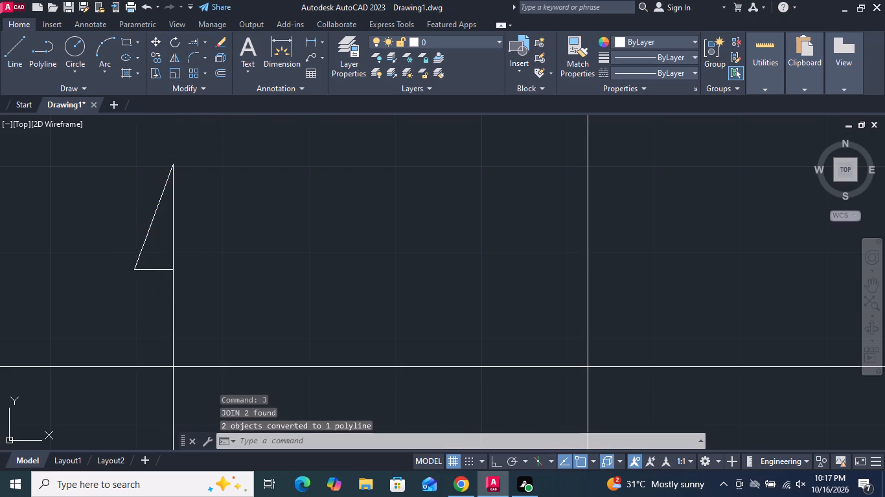
pyautogui.moveTo(152, 288); pyautogui.dragTo(137, 270)
pyautogui.moveTo(41, 201); pyautogui.dragTo(53, 204)
pyautogui.click(173, 57)
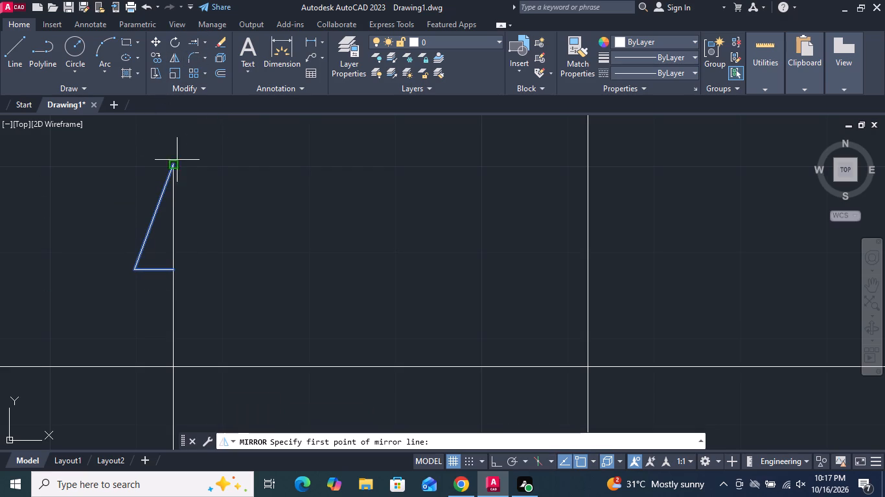
pyautogui.click(170, 162)
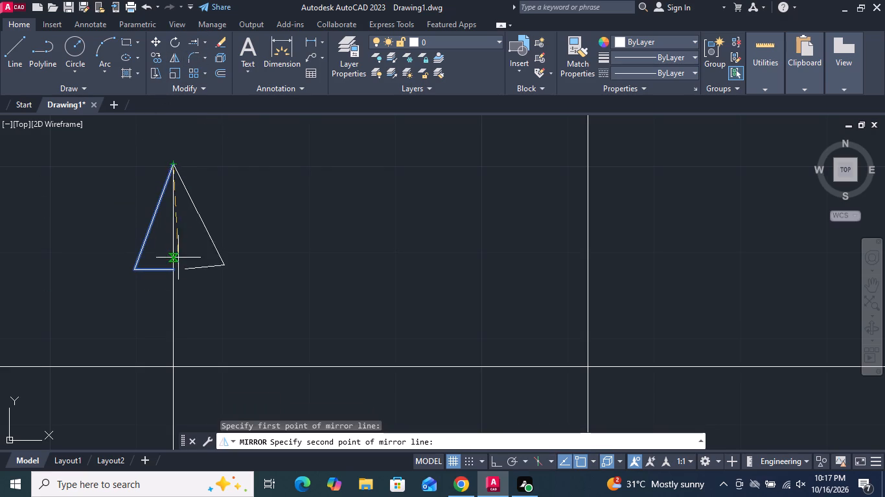
pyautogui.click(174, 269)
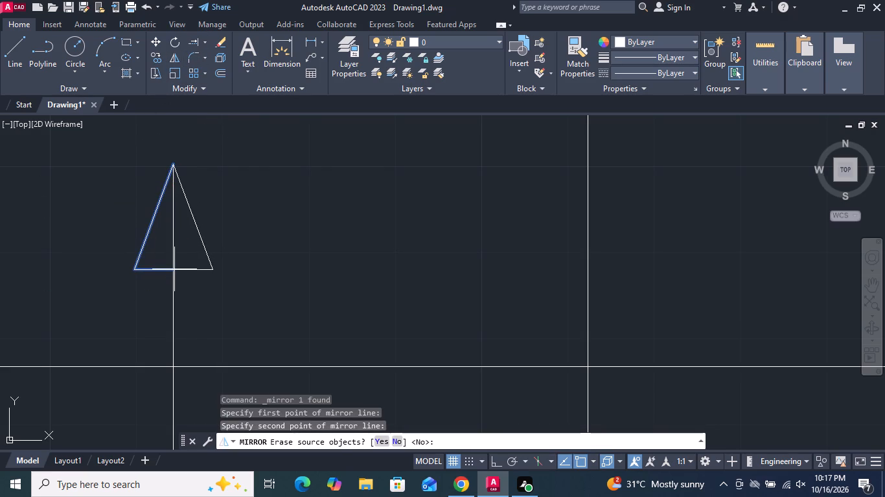
pyautogui.press('Return')
# Trim away the part of the first vertical bar that lies inside the triangular arrowhead.
pyautogui.click(203, 41)
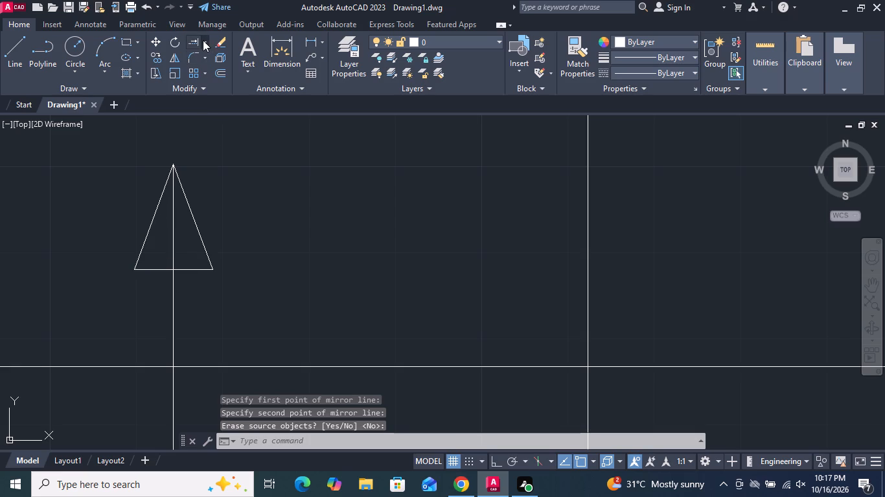
pyautogui.click(211, 57)
pyautogui.moveTo(180, 241); pyautogui.dragTo(166, 242)
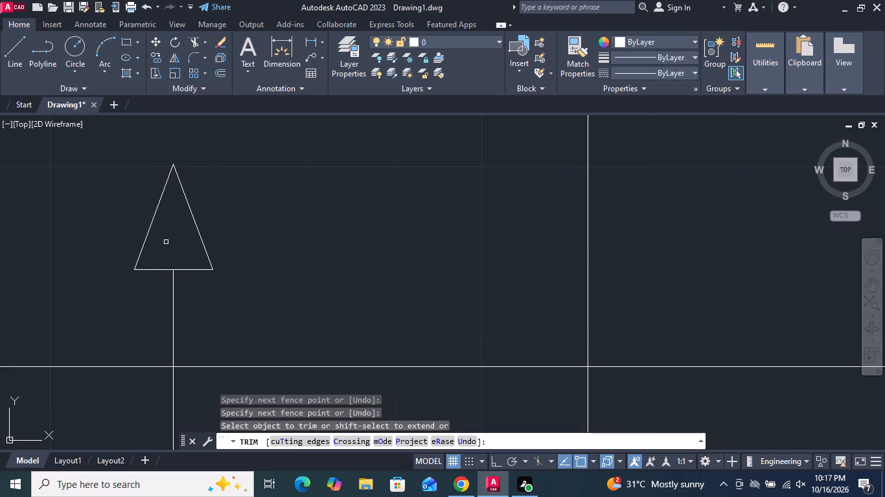
pyautogui.press('Return')
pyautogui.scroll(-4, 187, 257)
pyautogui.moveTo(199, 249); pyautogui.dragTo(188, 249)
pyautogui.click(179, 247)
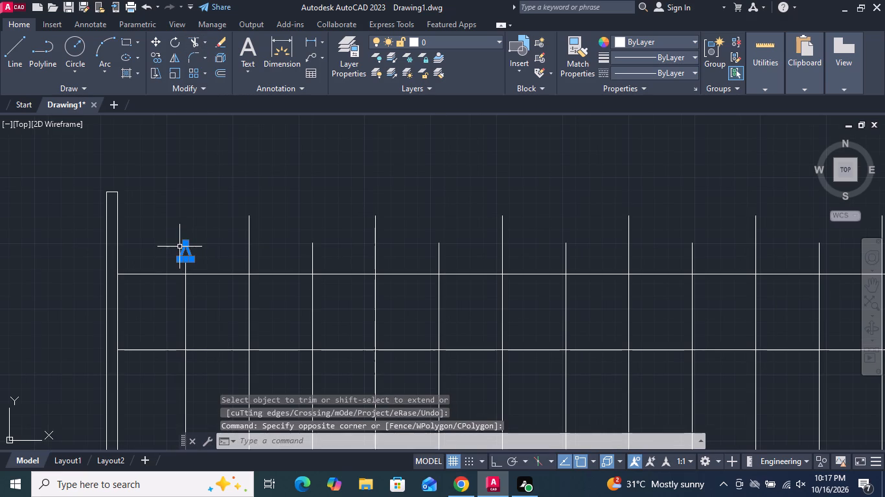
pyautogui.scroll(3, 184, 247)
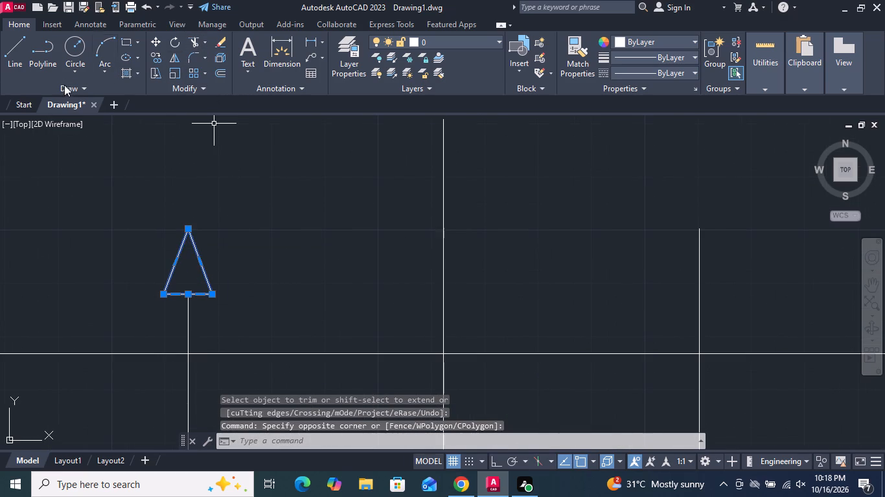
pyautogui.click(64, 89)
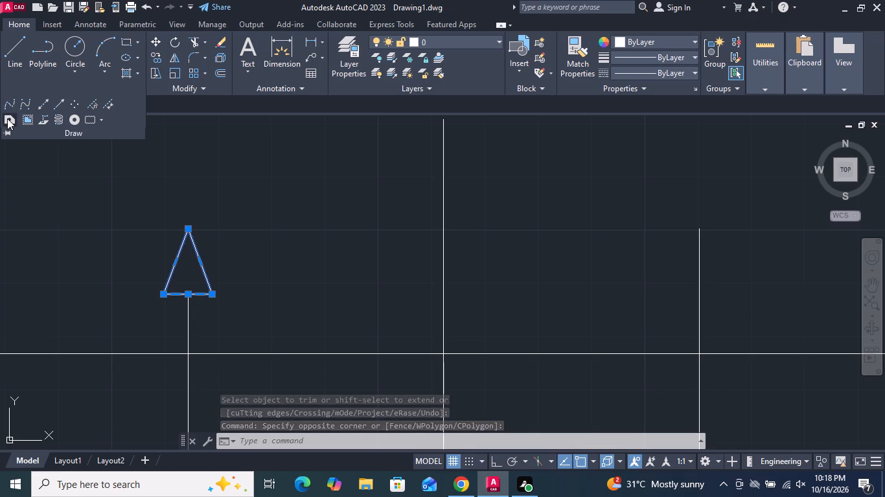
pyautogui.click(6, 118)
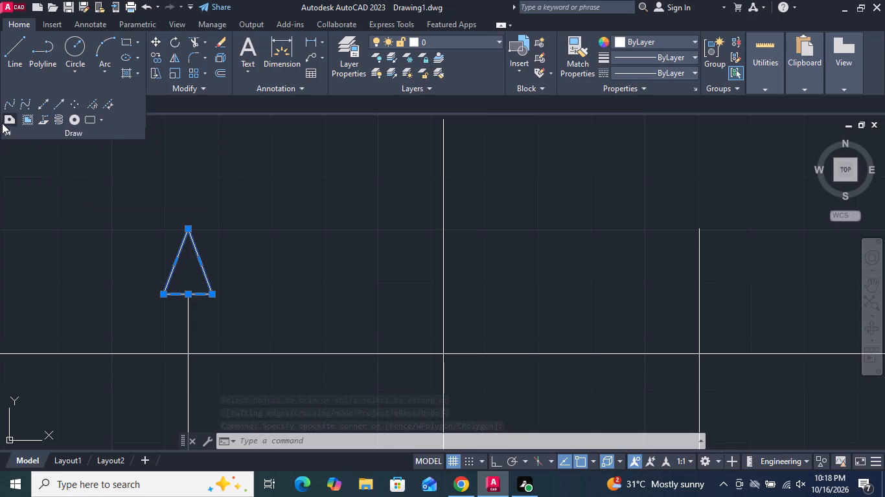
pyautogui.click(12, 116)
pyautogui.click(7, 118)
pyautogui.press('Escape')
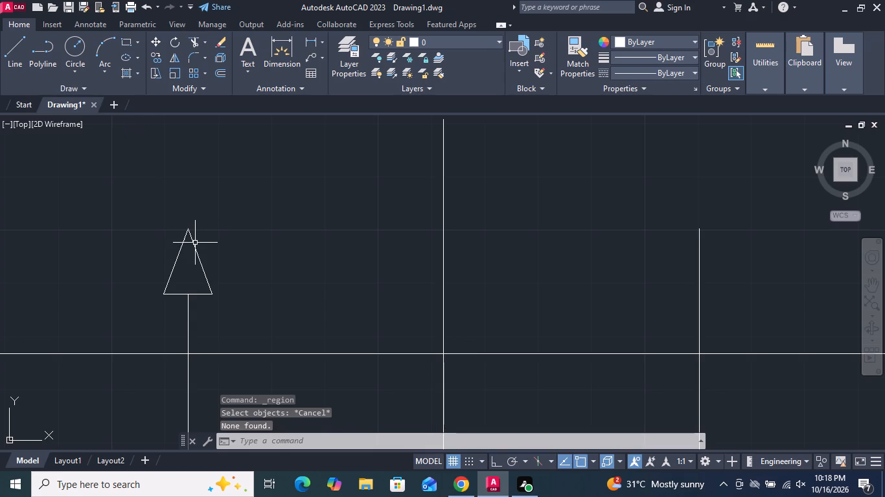
# Join the two halves of the triangular arrowhead on the first bar into a single polyline.
pyautogui.click(194, 241)
pyautogui.moveTo(242, 271); pyautogui.dragTo(185, 252)
pyautogui.click(138, 215)
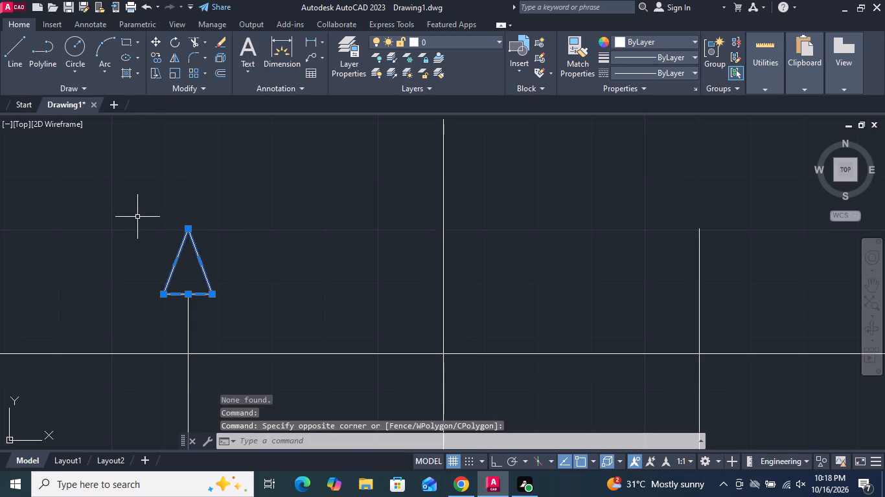
pyautogui.press('j')
pyautogui.press('Return')
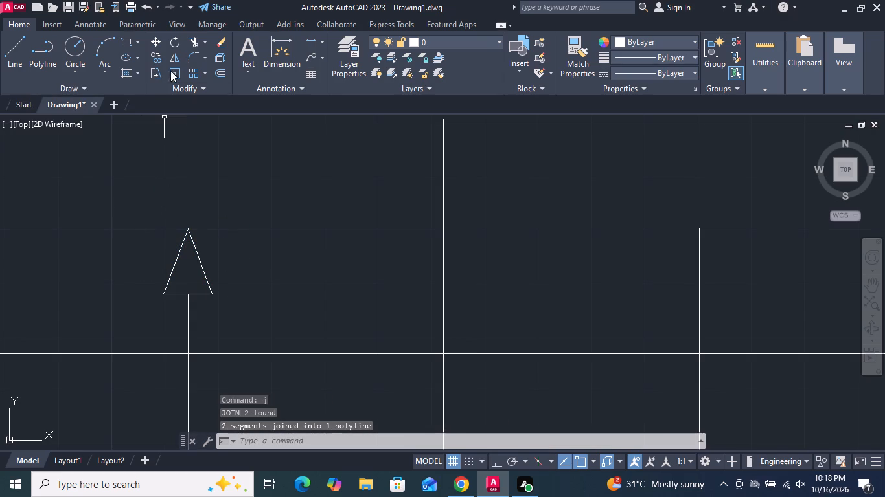
# Copy the arrowhead from its base midpoint onto the top endpoints of the second through fifth vertical bars.
pyautogui.click(155, 56)
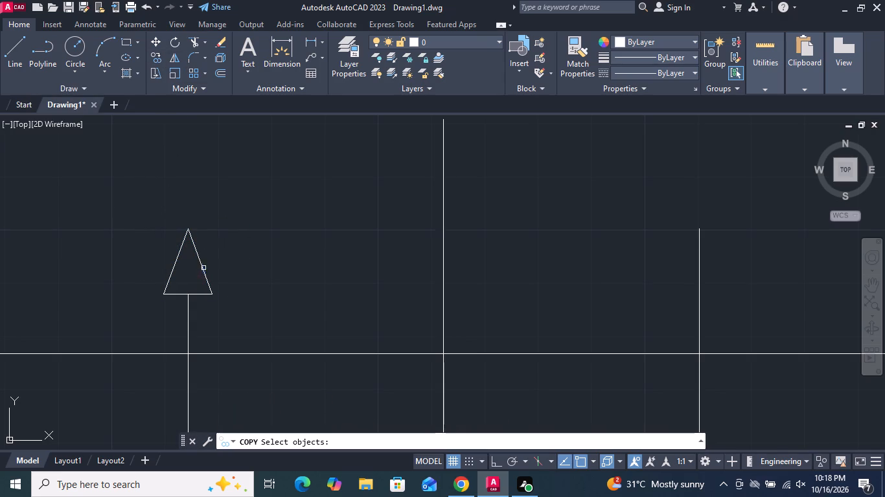
pyautogui.click(203, 268)
pyautogui.press('space')
pyautogui.click(190, 296)
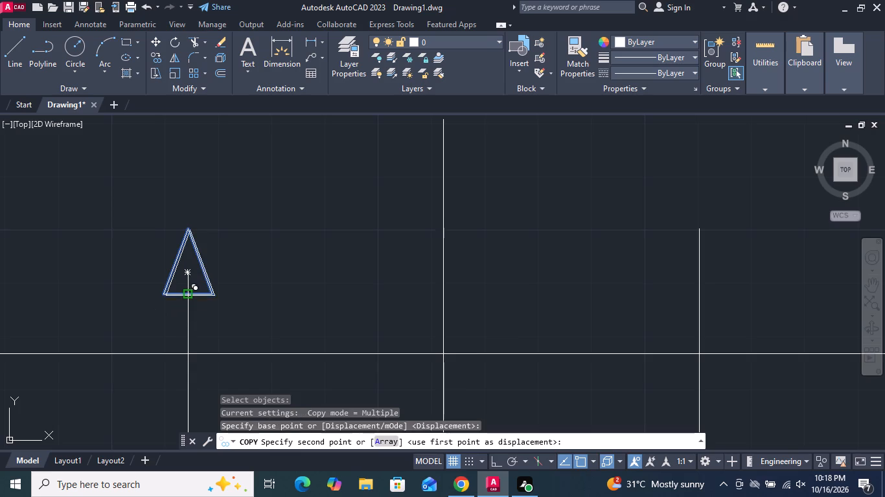
pyautogui.scroll(-3, 186, 296)
pyautogui.click(249, 251)
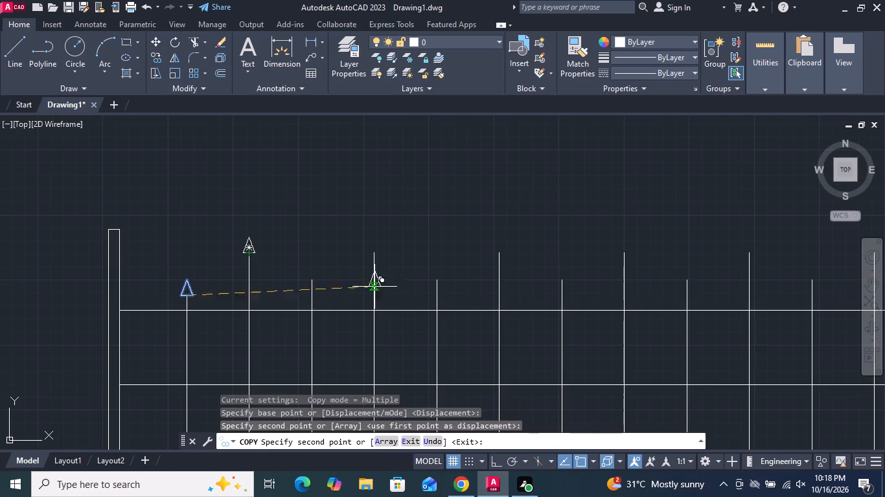
pyautogui.click(310, 279)
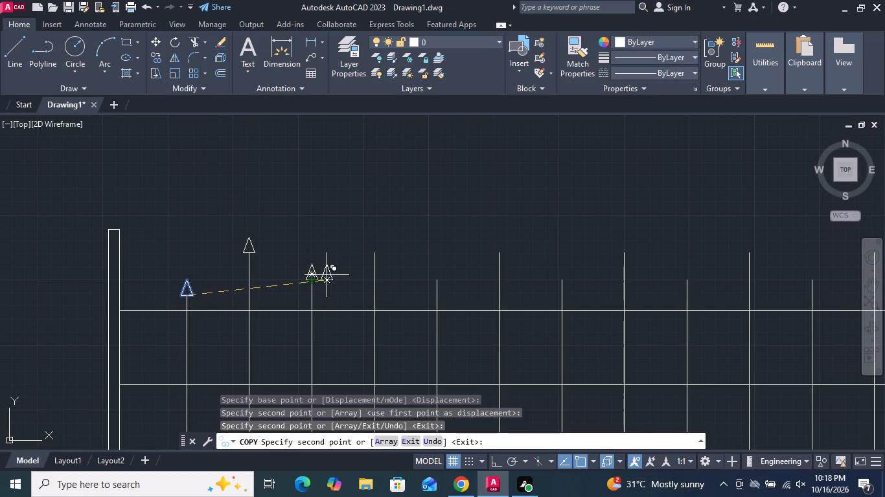
pyautogui.click(371, 253)
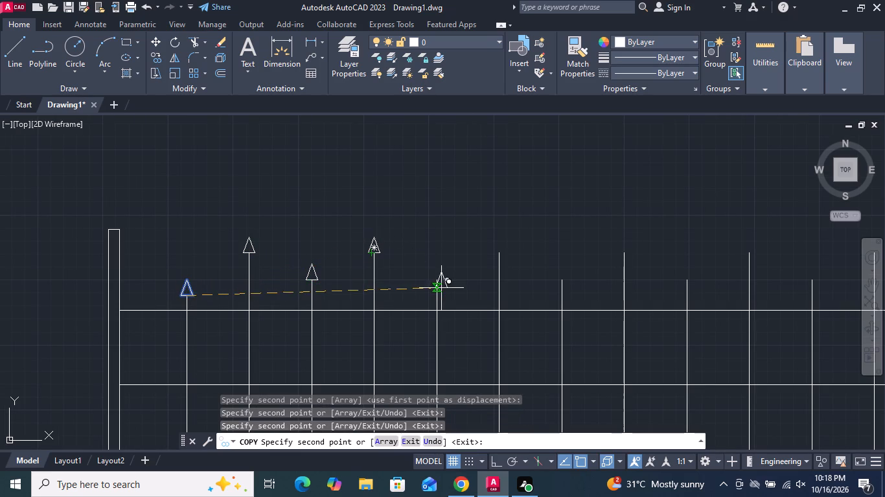
pyautogui.click(436, 280)
# Place further arrowhead copies on the top endpoints of the sixth through eleventh vertical bars.
pyautogui.moveTo(460, 281); pyautogui.dragTo(92, 304, button='middle')
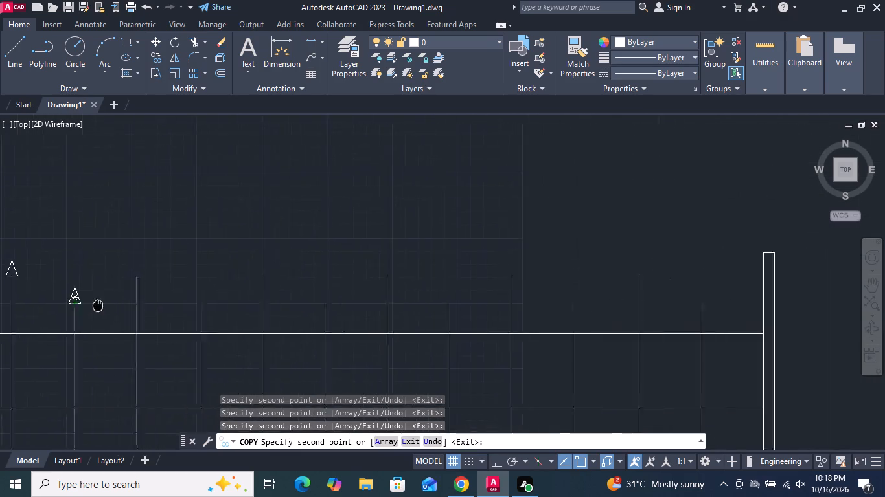
pyautogui.moveTo(92, 304); pyautogui.dragTo(66, 304, button='middle')
pyautogui.click(104, 276)
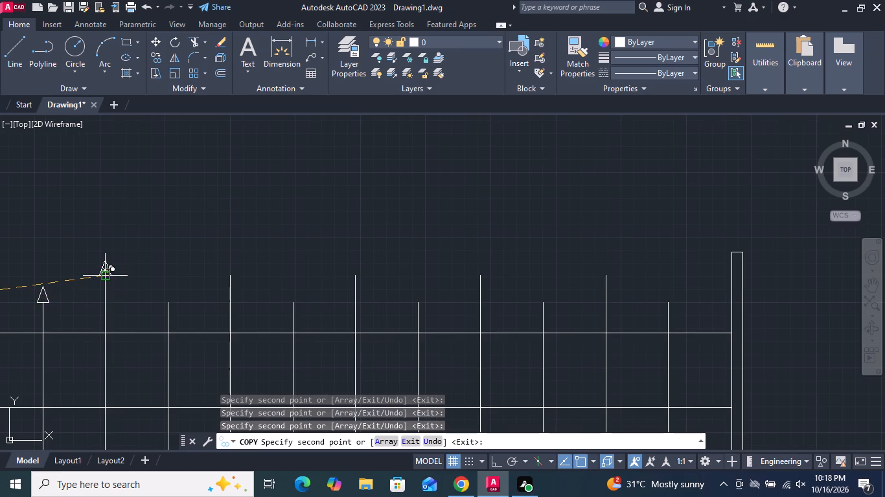
pyautogui.click(168, 300)
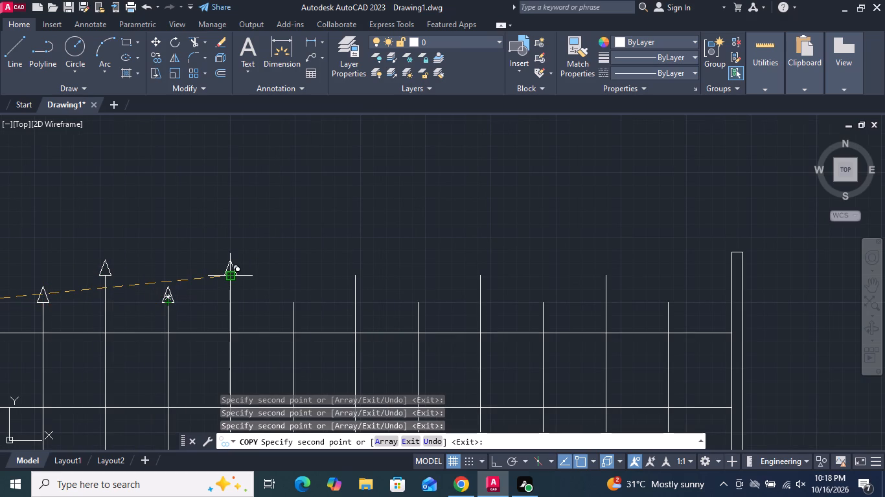
pyautogui.click(231, 273)
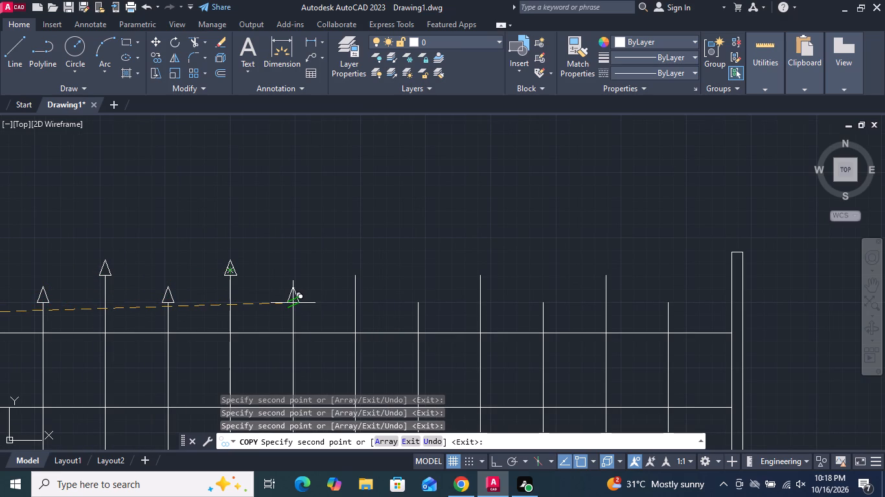
pyautogui.click(291, 303)
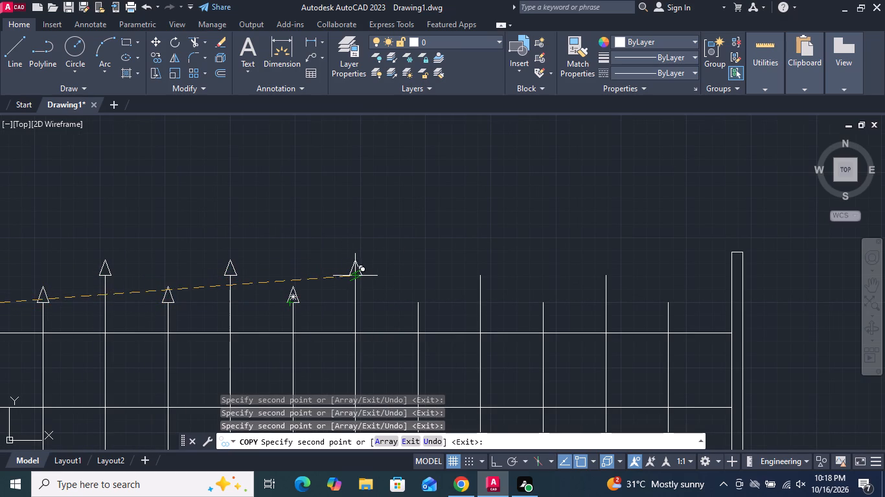
pyautogui.click(354, 273)
pyautogui.click(416, 300)
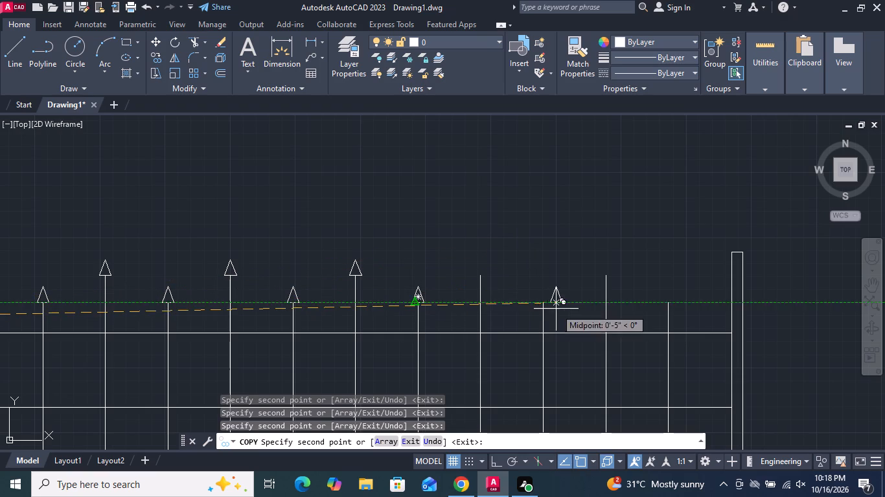
# Place the remaining arrowhead copies on the top endpoints of the twelfth through fifteenth vertical bars and finish the Copy command.
pyautogui.scroll(-2, 557, 309)
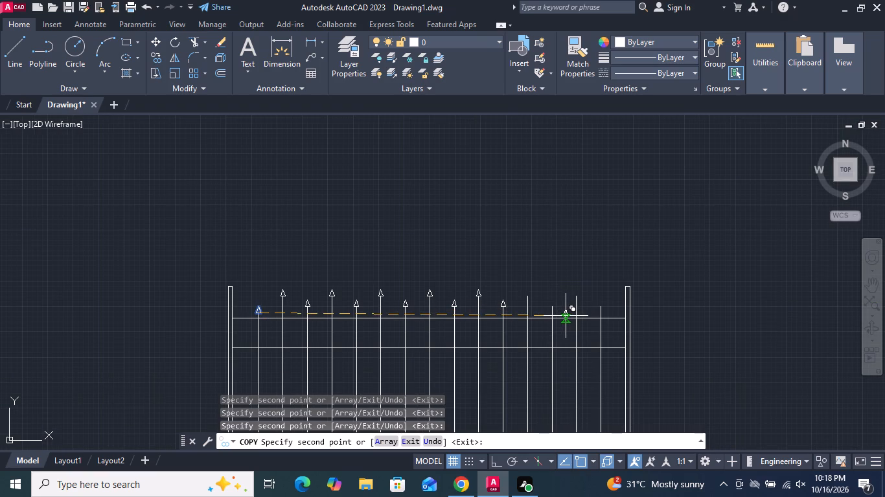
pyautogui.scroll(1, 542, 306)
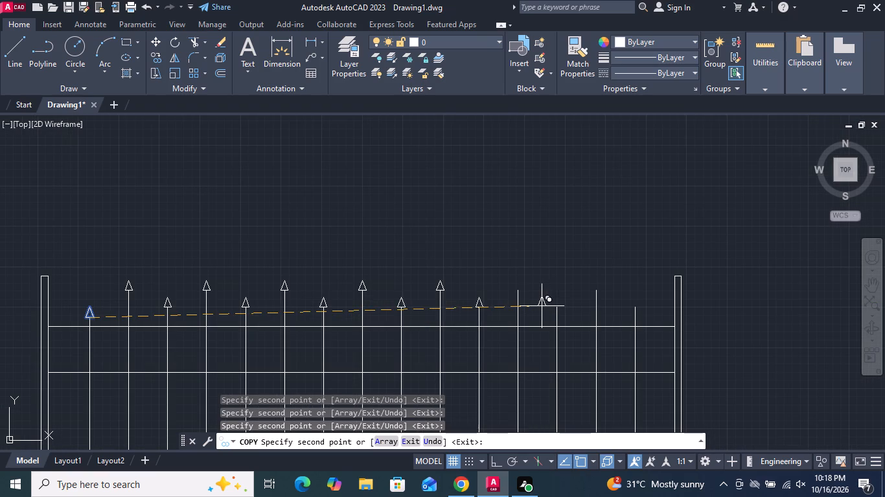
pyautogui.scroll(1, 542, 305)
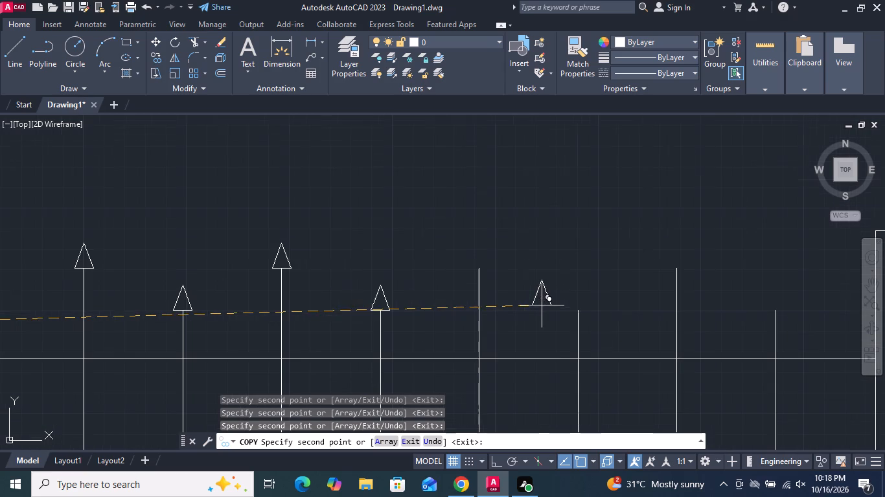
pyautogui.scroll(1, 542, 305)
pyautogui.click(477, 271)
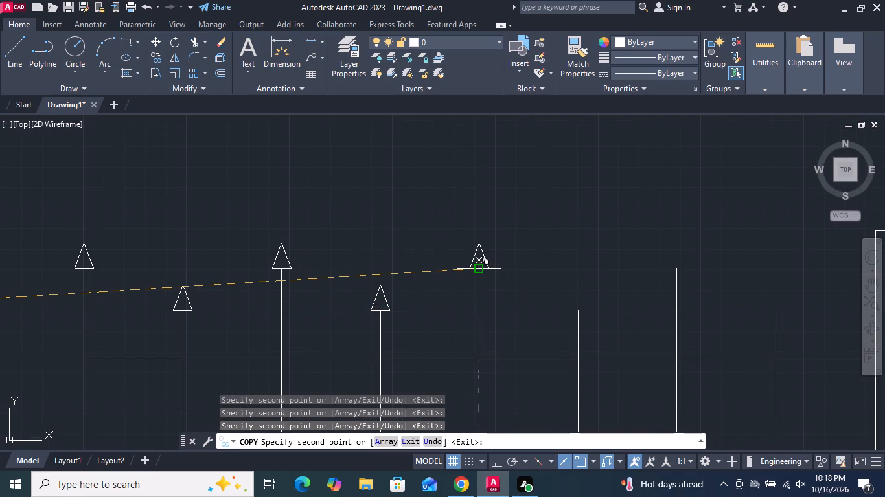
pyautogui.click(580, 313)
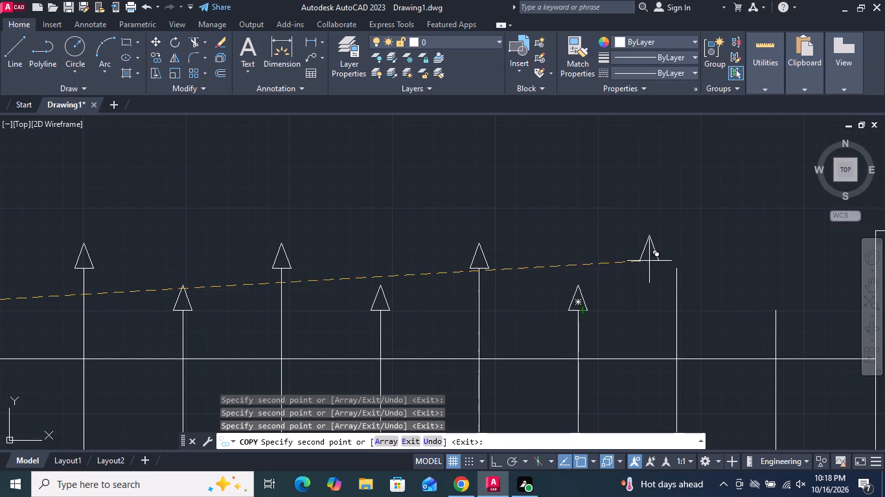
pyautogui.click(678, 270)
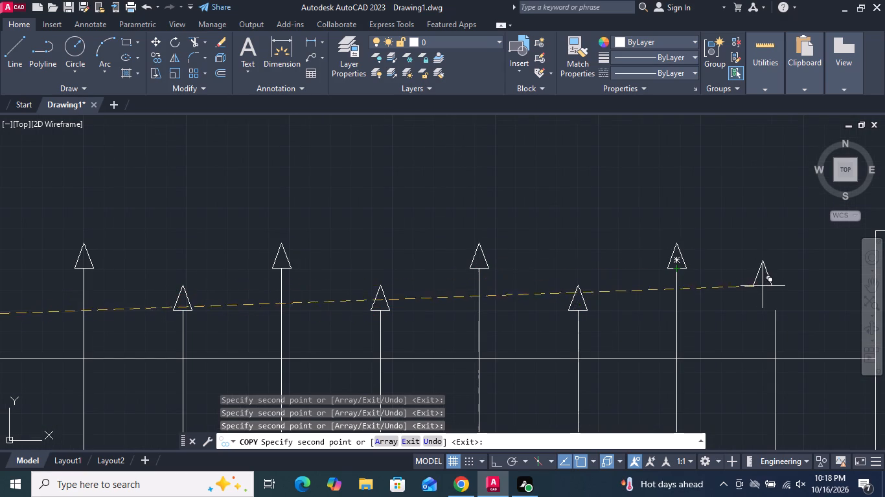
pyautogui.click(779, 308)
pyautogui.press('space')
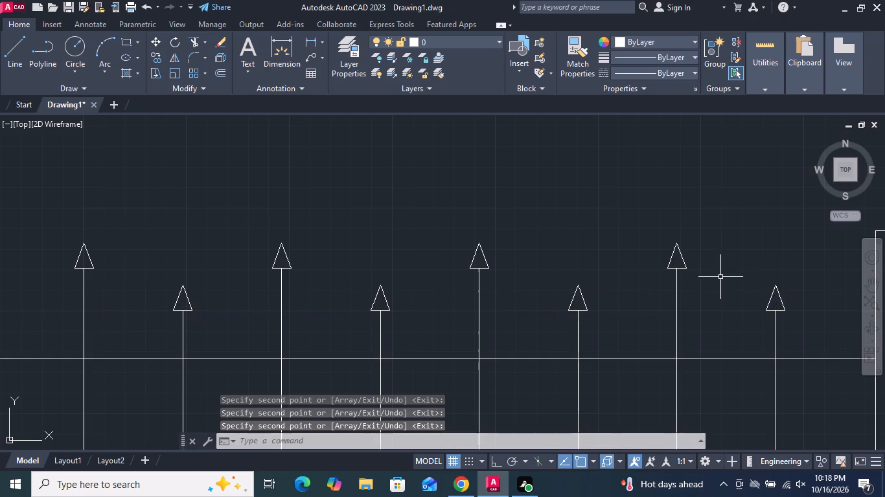
# Stretch the first vertical bar and its arrowhead upward so the arrowhead base aligns with that of the third bar.
pyautogui.scroll(-4, 717, 271)
pyautogui.scroll(4, 516, 279)
pyautogui.moveTo(534, 272); pyautogui.dragTo(443, 262, button='middle')
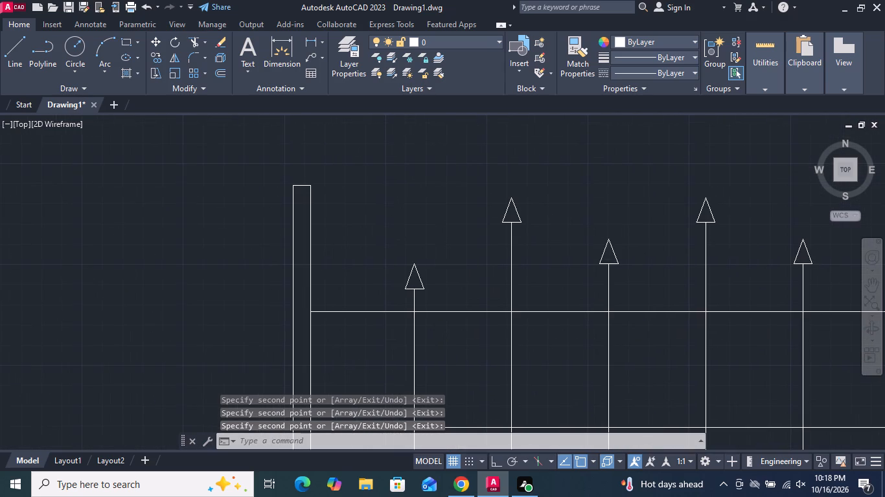
pyautogui.click(155, 72)
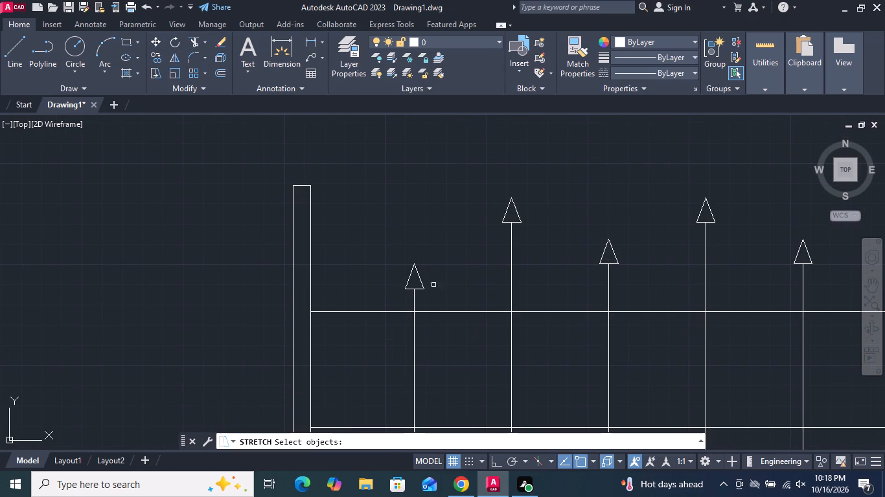
pyautogui.moveTo(435, 301); pyautogui.dragTo(436, 282)
pyautogui.click(360, 211)
pyautogui.press('Return')
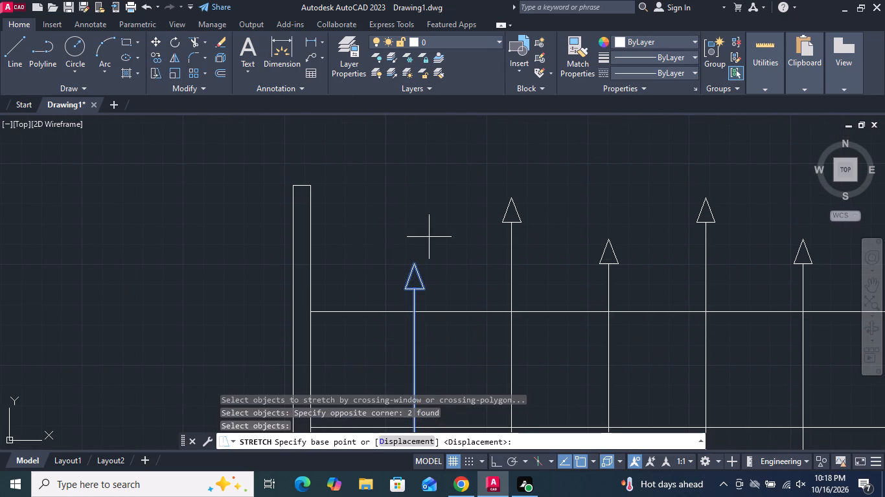
pyautogui.click(413, 288)
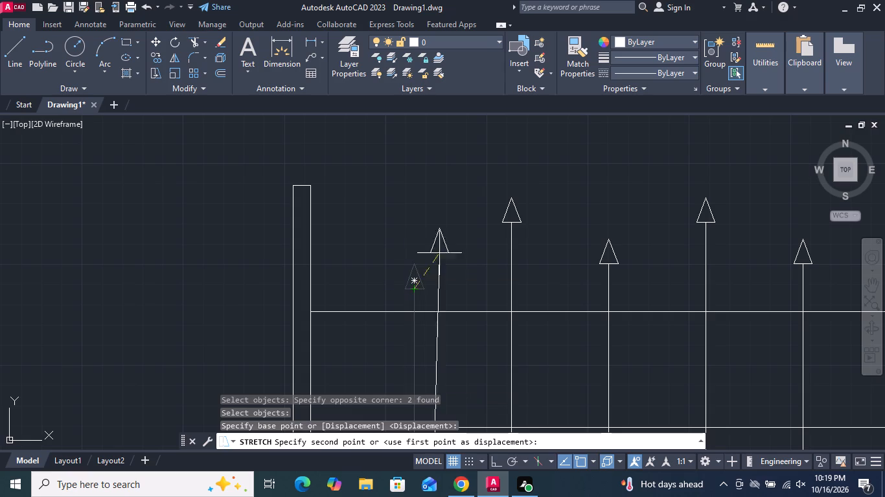
pyautogui.click(416, 263)
# Copy the whole fence horizontally about 3'-11" to its right with Ortho on.
pyautogui.scroll(-5, 470, 283)
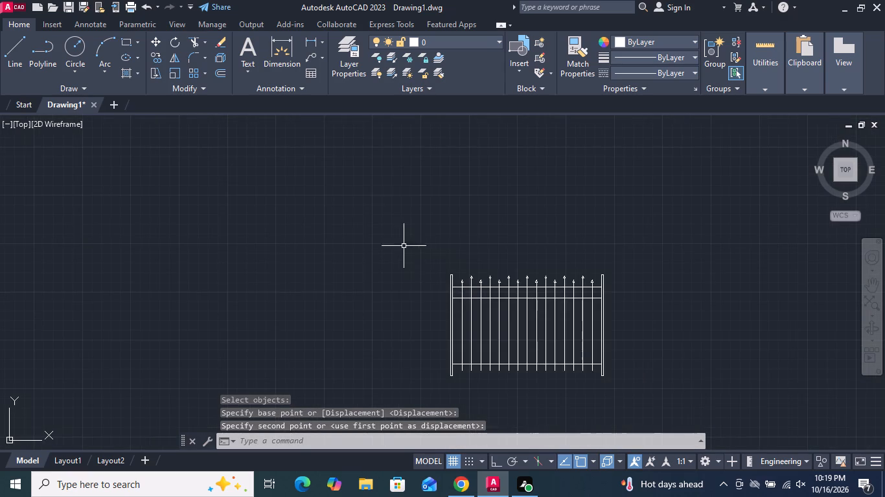
pyautogui.moveTo(399, 244); pyautogui.dragTo(109, 181, button='middle')
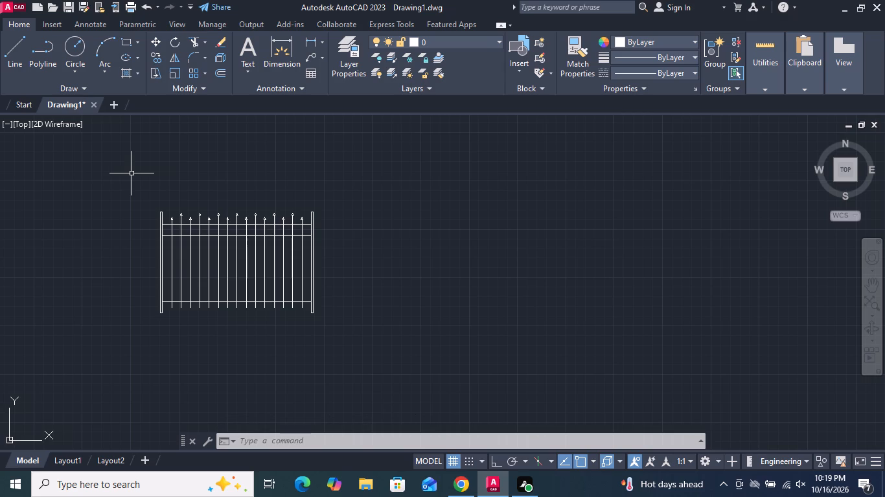
pyautogui.moveTo(257, 254); pyautogui.dragTo(174, 219, button='middle')
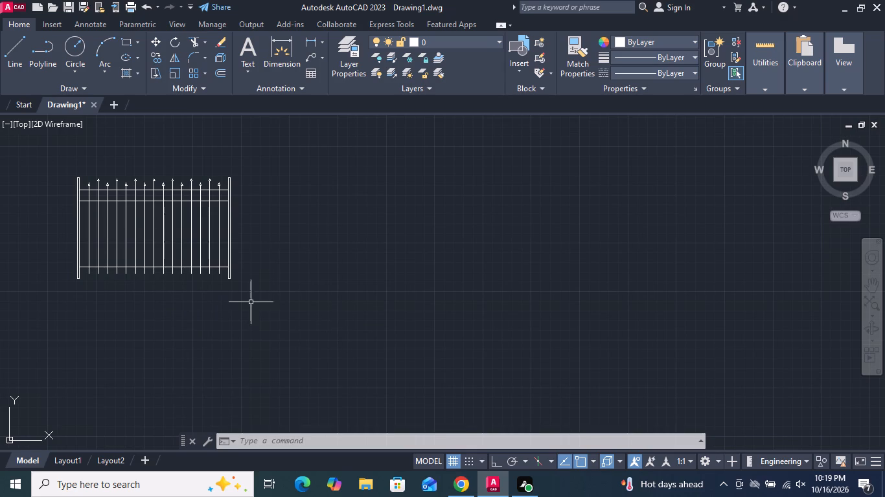
pyautogui.moveTo(251, 302); pyautogui.dragTo(198, 291)
pyautogui.click(40, 155)
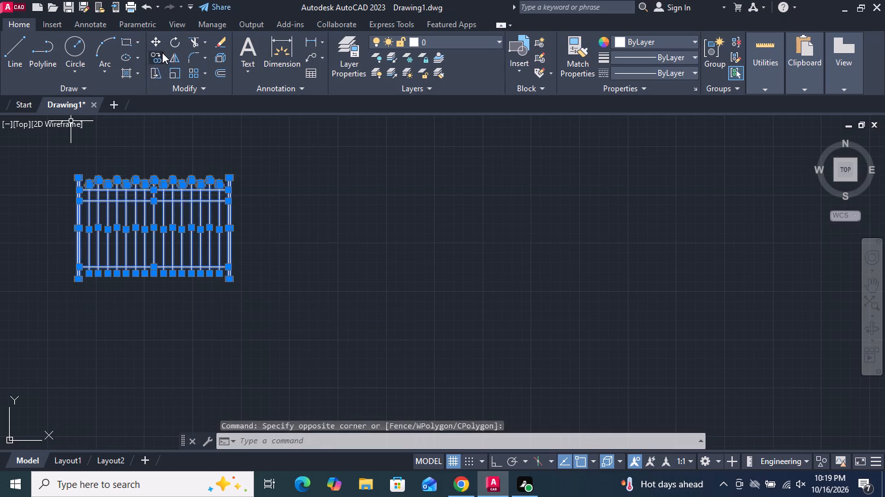
pyautogui.click(162, 52)
pyautogui.click(144, 297)
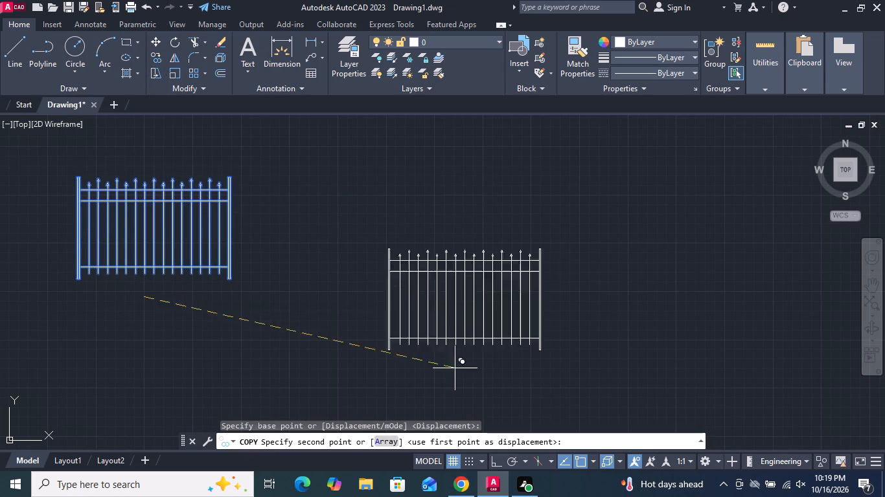
pyautogui.click(493, 458)
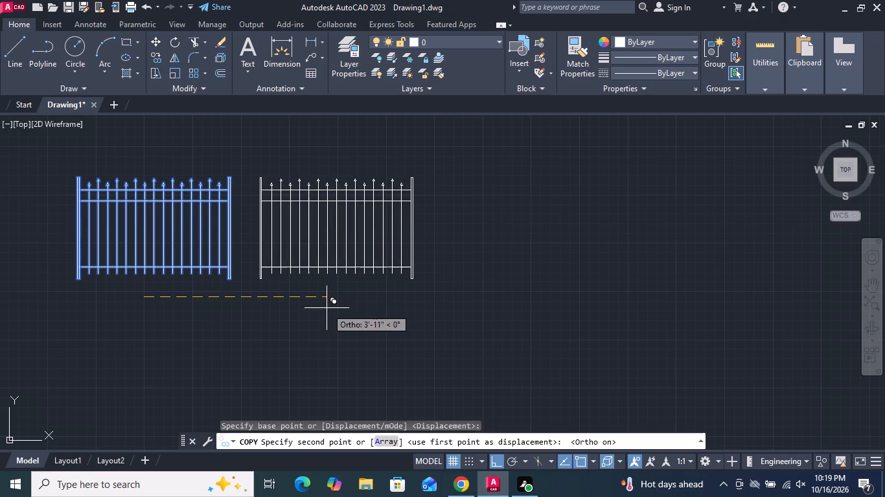
pyautogui.click(326, 307)
pyautogui.press('Return')
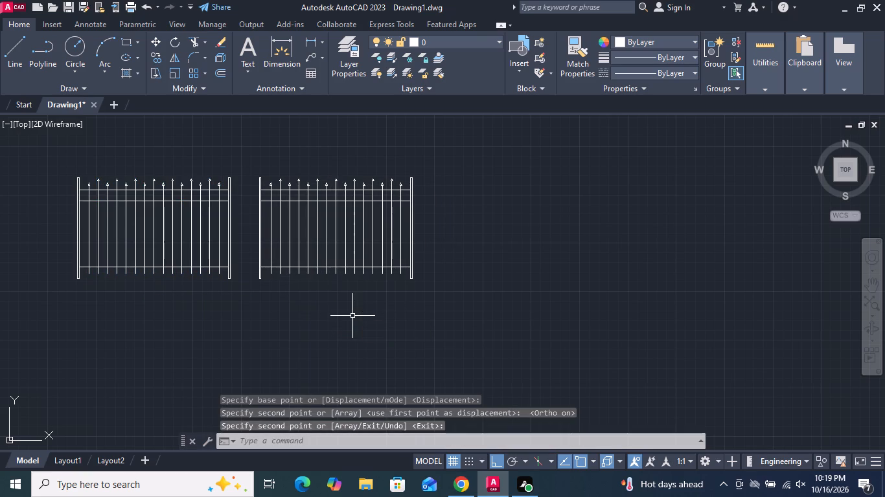
# In the copied fence, stretch the first bar and its arrowhead upward until its tip aligns with the taller second bar's tip.
pyautogui.scroll(2, 293, 157)
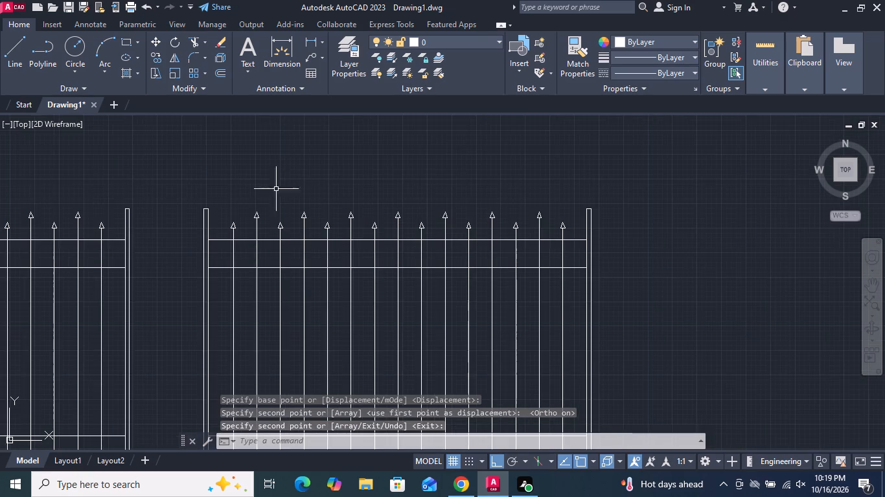
pyautogui.scroll(2, 244, 213)
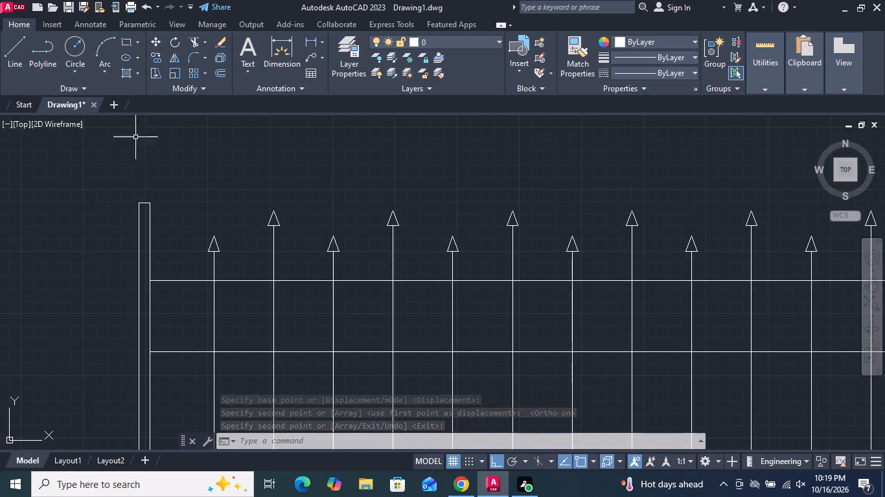
pyautogui.click(155, 74)
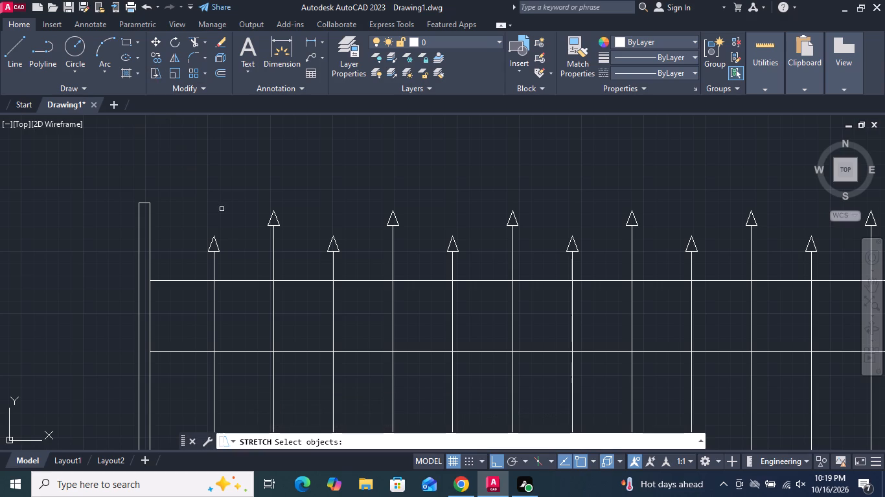
pyautogui.click(244, 263)
pyautogui.click(192, 226)
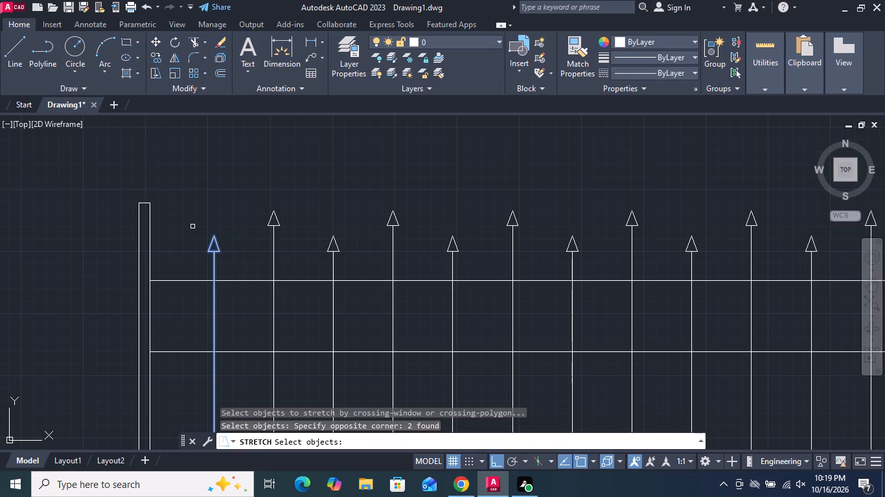
pyautogui.press('Return')
pyautogui.click(213, 236)
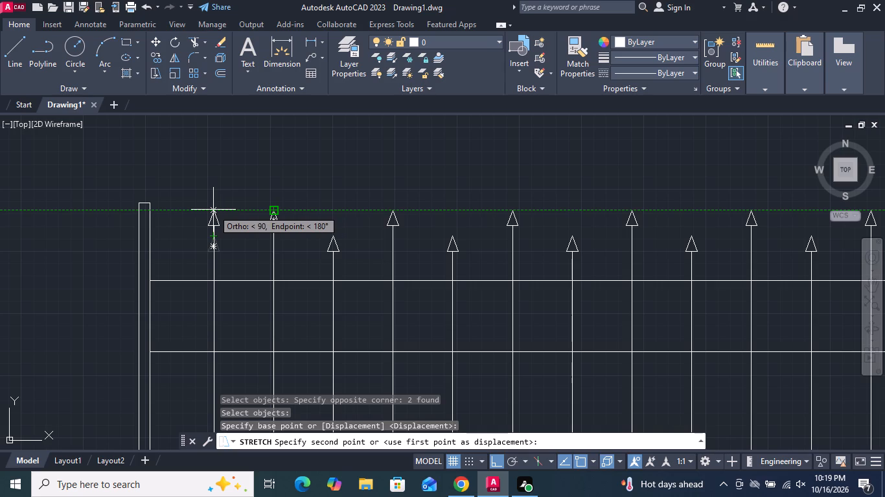
pyautogui.click(213, 210)
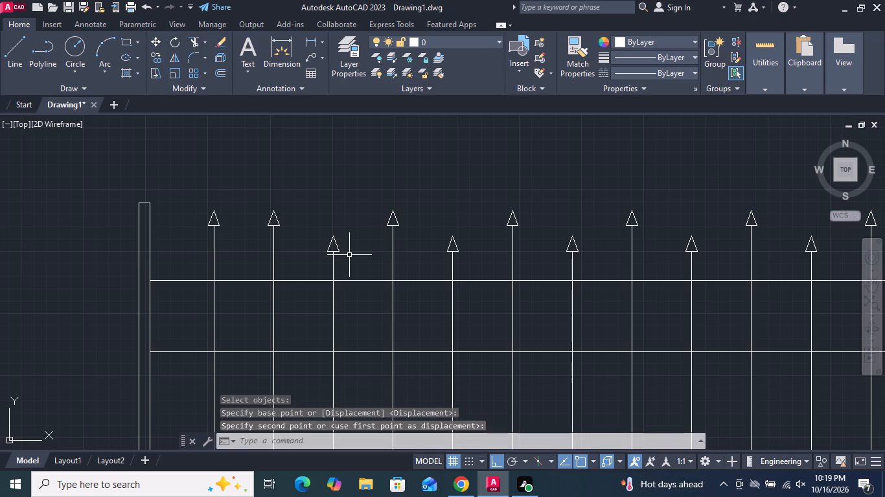
# Stretch the copied fence's third bar and its arrowhead upward to align its tip with the tall bars' tips.
pyautogui.press('Return')
pyautogui.click(349, 256)
pyautogui.click(307, 227)
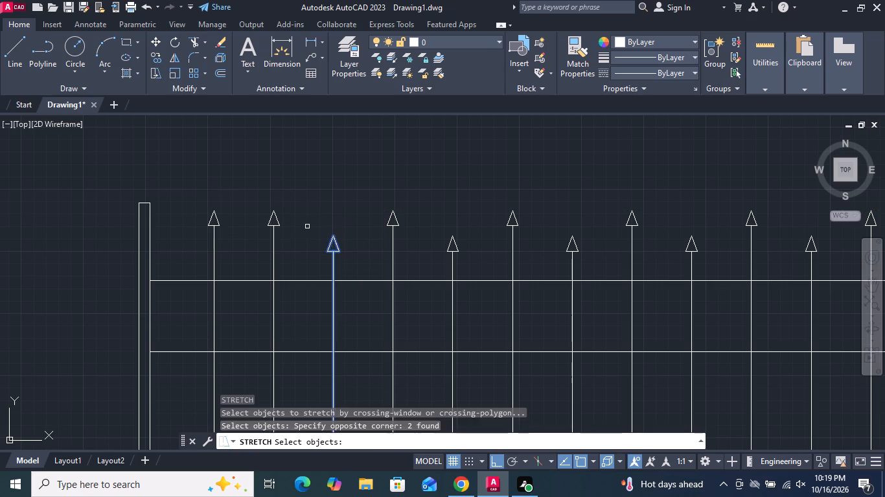
pyautogui.press('Return')
pyautogui.click(334, 234)
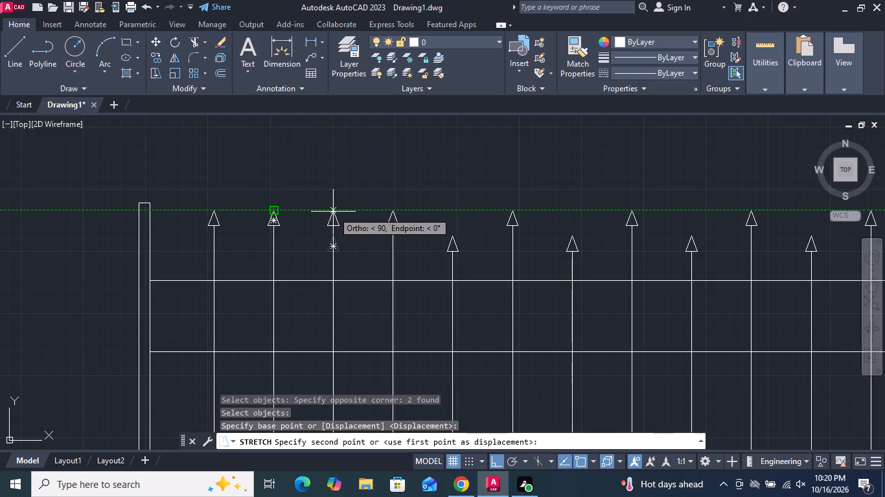
pyautogui.click(332, 210)
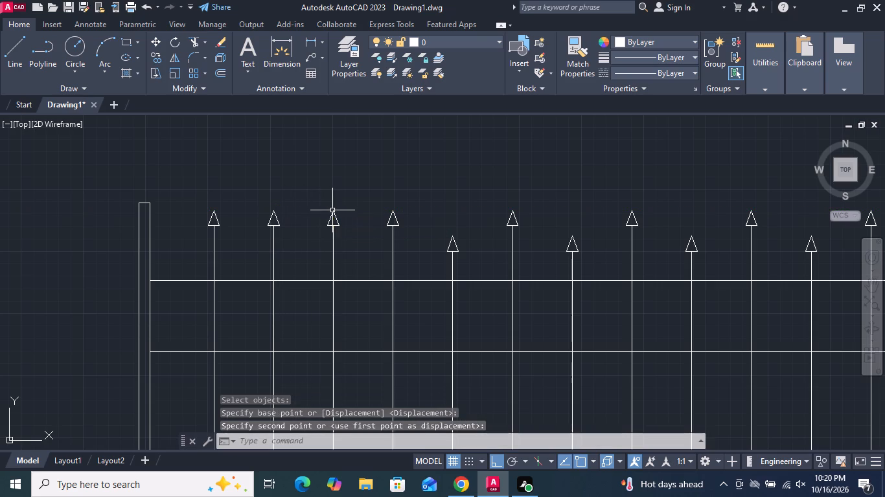
# Stretch the copied fence's fifth bar and its arrowhead upward to align its tip with the tall bars' tips.
pyautogui.moveTo(411, 260); pyautogui.dragTo(196, 272, button='middle')
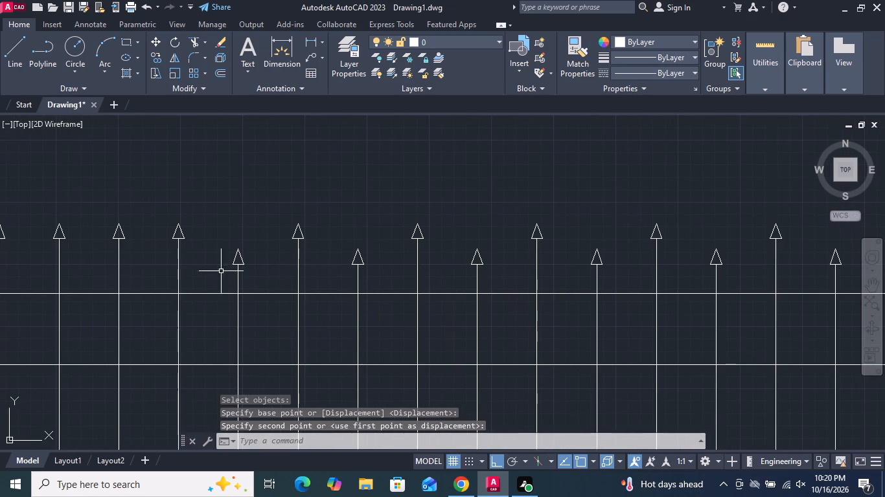
pyautogui.press('Return')
pyautogui.moveTo(262, 271); pyautogui.dragTo(258, 262)
pyautogui.click(228, 239)
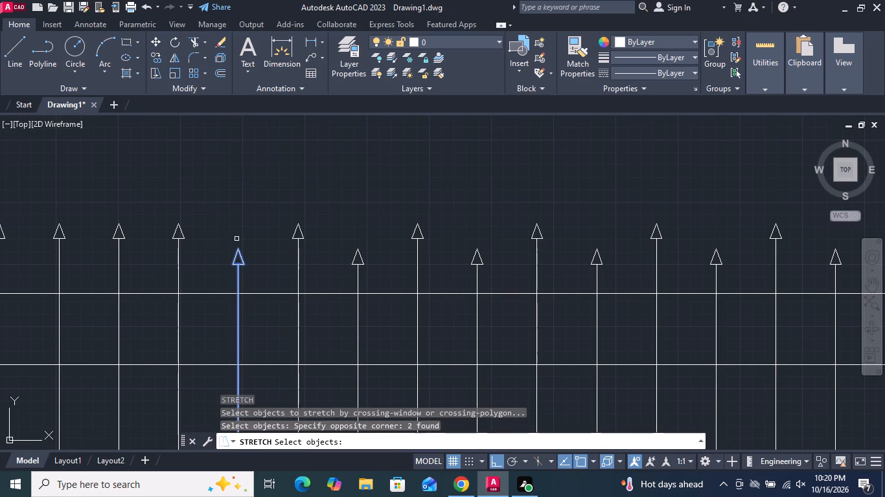
pyautogui.press('Return')
pyautogui.click(241, 247)
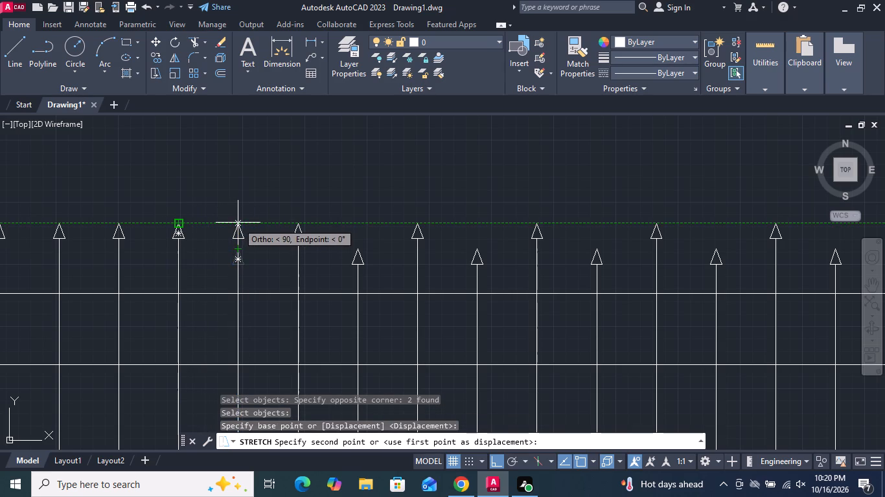
pyautogui.click(238, 223)
# Stretch the copied fence's seventh bar and its arrowhead upward to align its tip with the tall bars' tips.
pyautogui.press('Return')
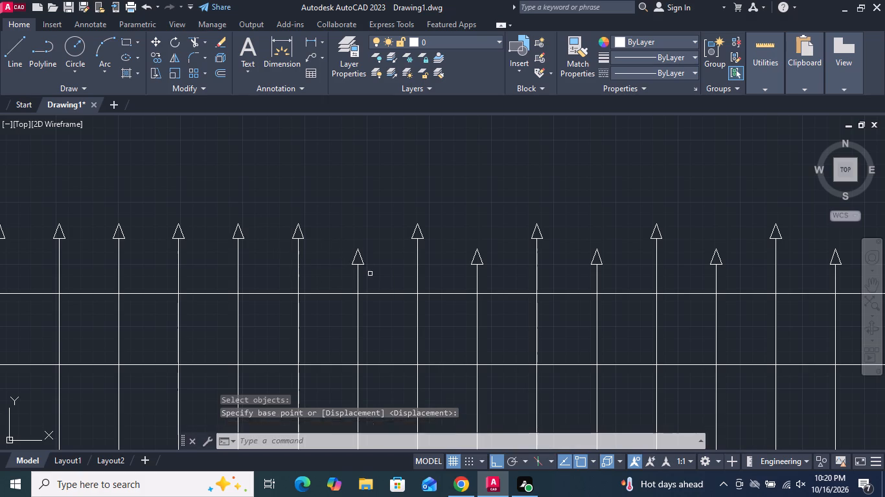
pyautogui.moveTo(376, 273); pyautogui.dragTo(370, 271)
pyautogui.click(328, 241)
pyautogui.press('Return')
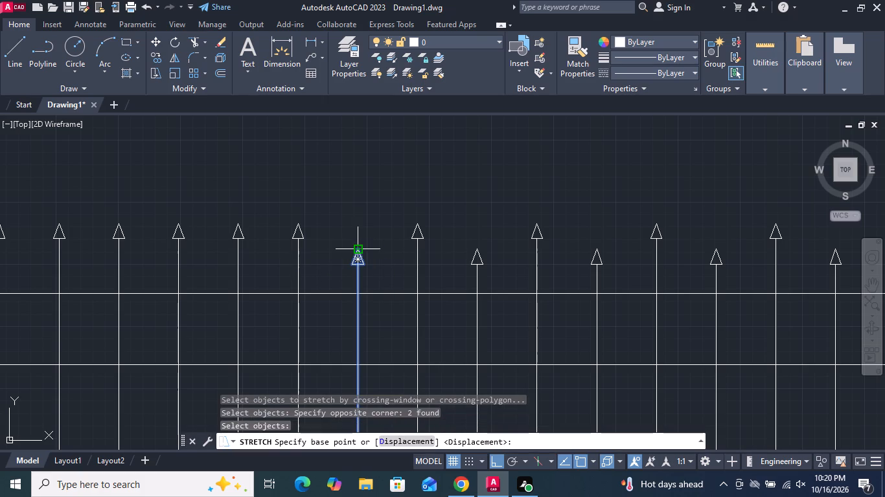
pyautogui.click(356, 246)
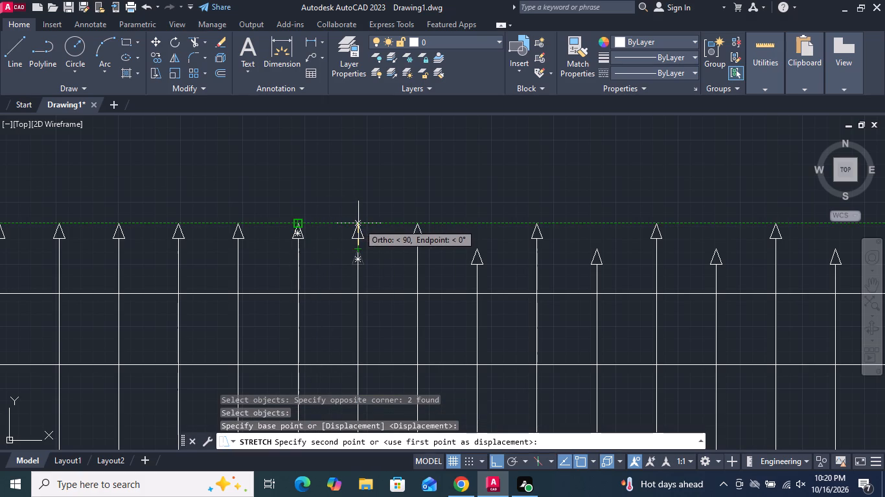
pyautogui.click(358, 223)
# Stretch the copied fence's ninth bar and its arrowhead upward to align its tip with the tall bars' tips.
pyautogui.moveTo(387, 268); pyautogui.dragTo(170, 290, button='middle')
pyautogui.press('Return')
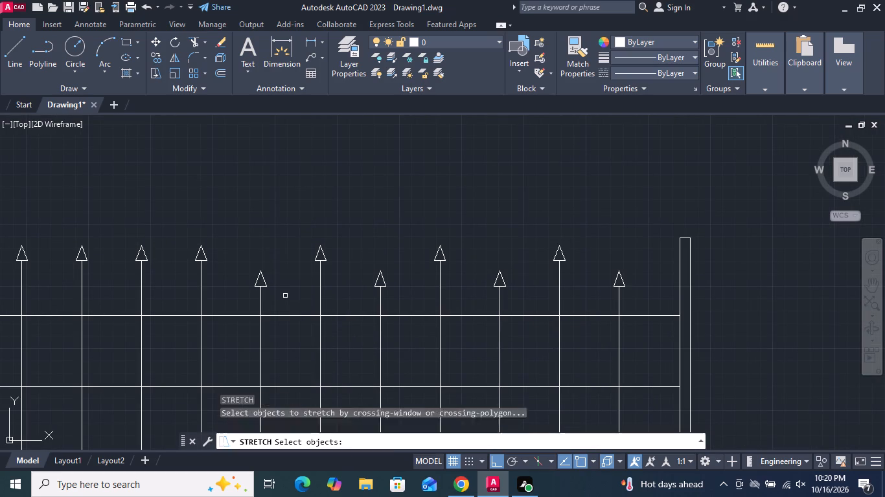
pyautogui.click(285, 296)
pyautogui.click(248, 265)
pyautogui.press('Return')
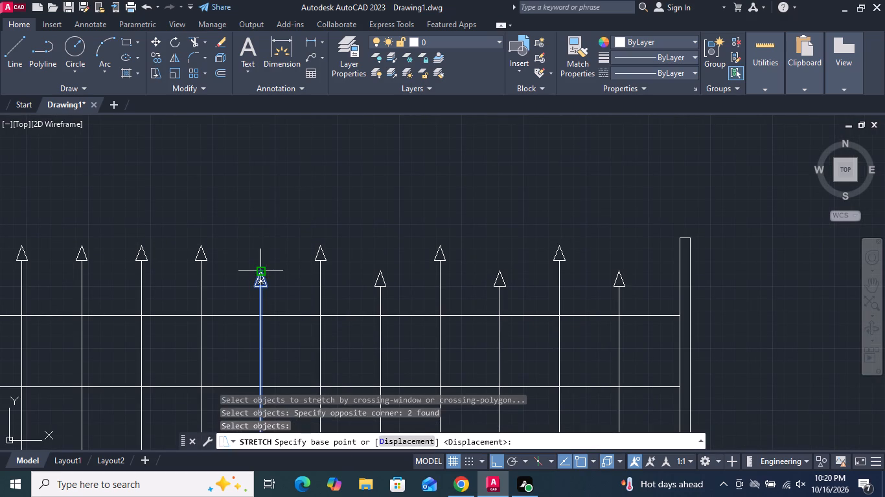
pyautogui.click(262, 271)
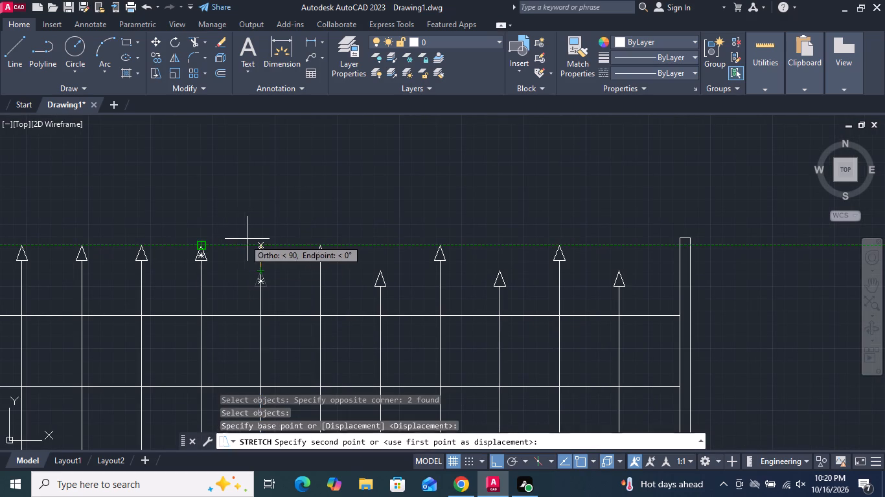
pyautogui.click(260, 244)
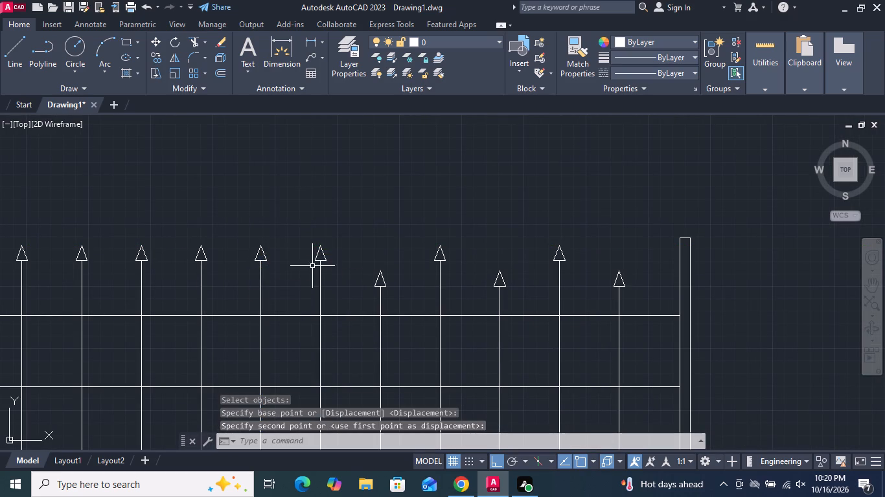
# Stretch the copied fence's eleventh bar and its arrowhead upward to align its tip with the tall bars' tips.
pyautogui.moveTo(337, 286); pyautogui.dragTo(244, 252, button='middle')
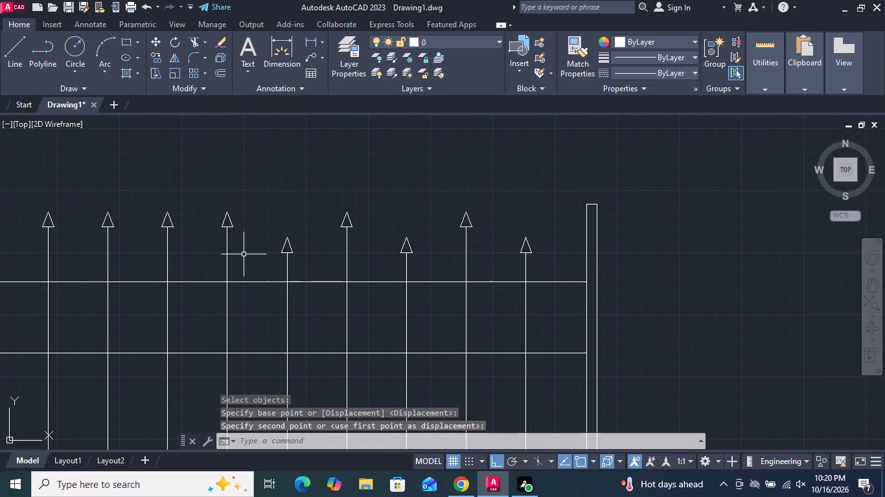
pyautogui.press('Return')
pyautogui.click(314, 263)
pyautogui.click(255, 225)
pyautogui.press('Return')
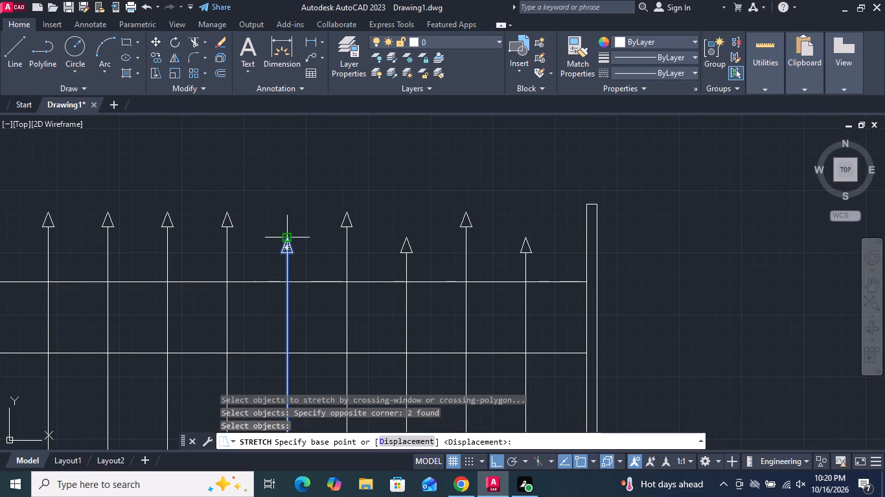
pyautogui.click(288, 237)
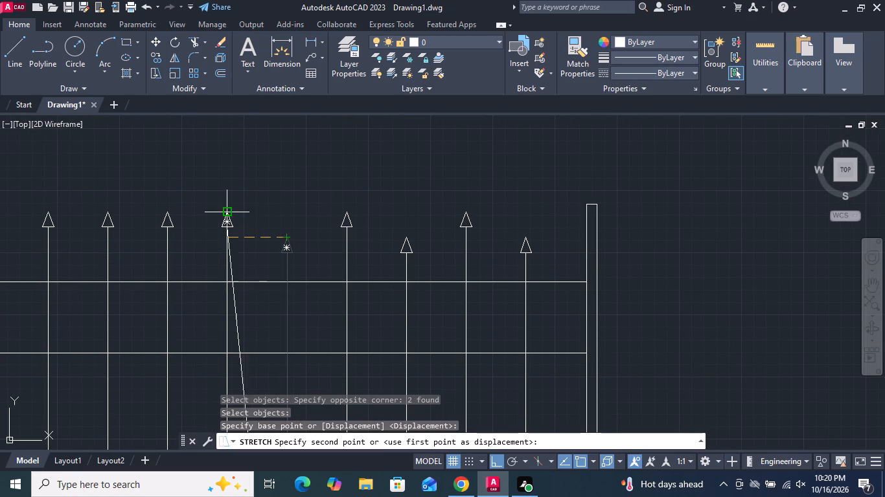
pyautogui.click(286, 212)
# Stretch the copied fence's thirteenth bar and its arrowhead upward to align its tip with the tall bars' tips.
pyautogui.press('Return')
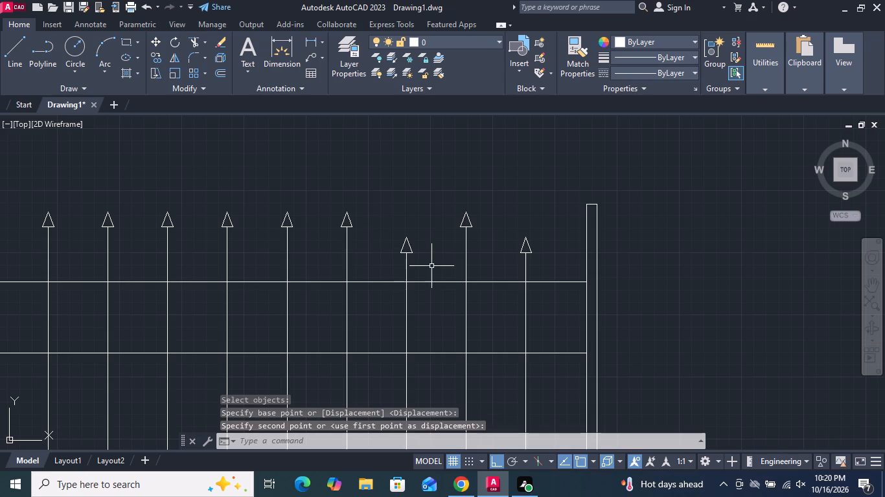
pyautogui.click(430, 261)
pyautogui.click(385, 220)
pyautogui.press('Return')
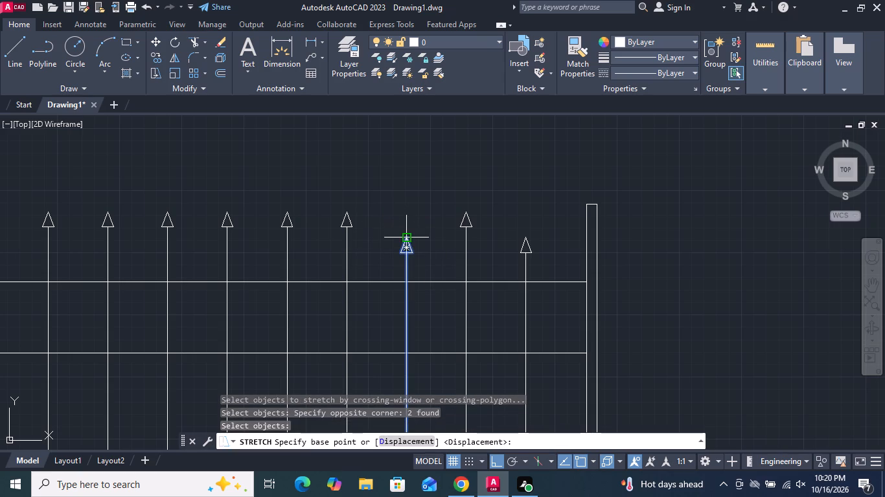
pyautogui.moveTo(409, 236); pyautogui.dragTo(409, 230)
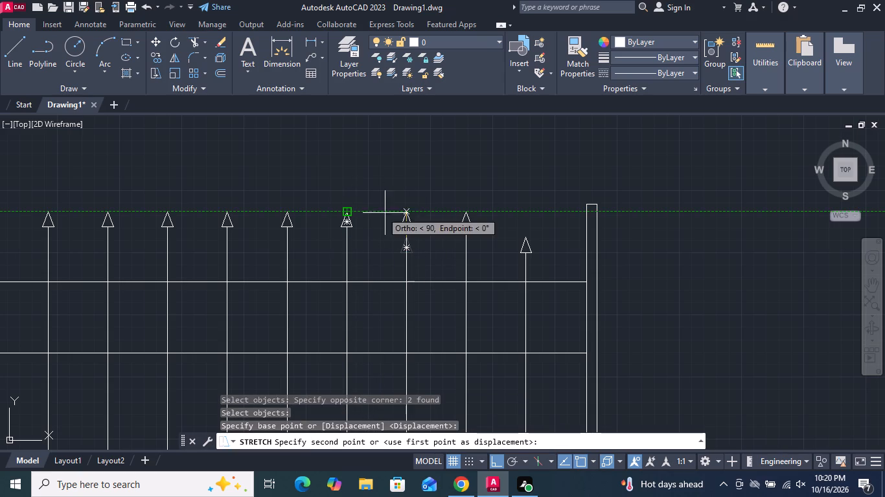
pyautogui.click(406, 212)
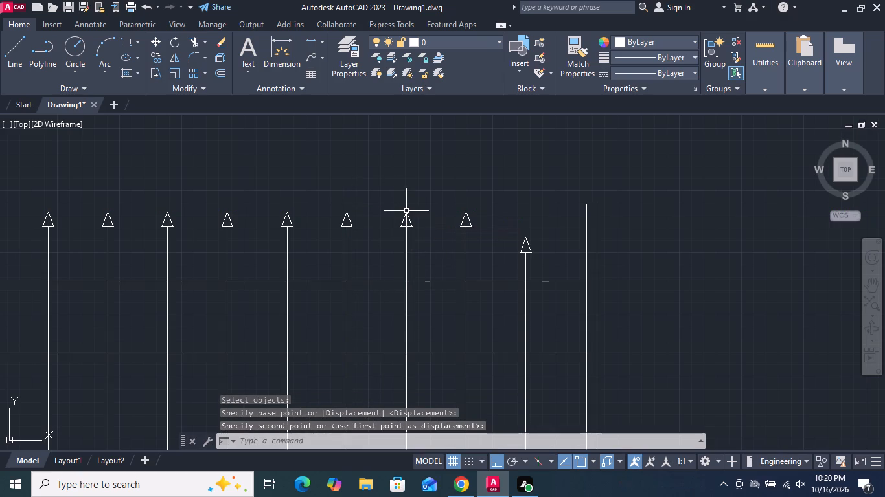
# Stretch the copied fence's fifteenth and last bar with its arrowhead upward to align its tip with the tall bars' tips.
pyautogui.press('Return')
pyautogui.click(542, 261)
pyautogui.click(506, 232)
pyautogui.press('Return')
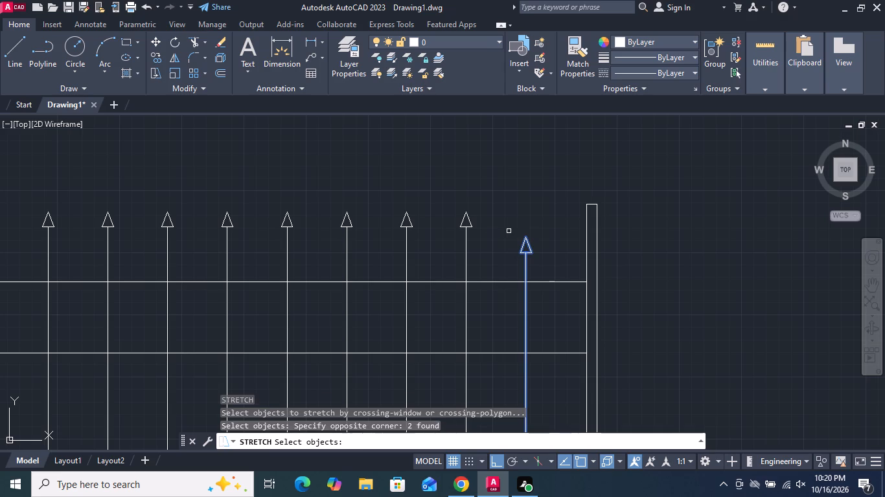
pyautogui.click(523, 236)
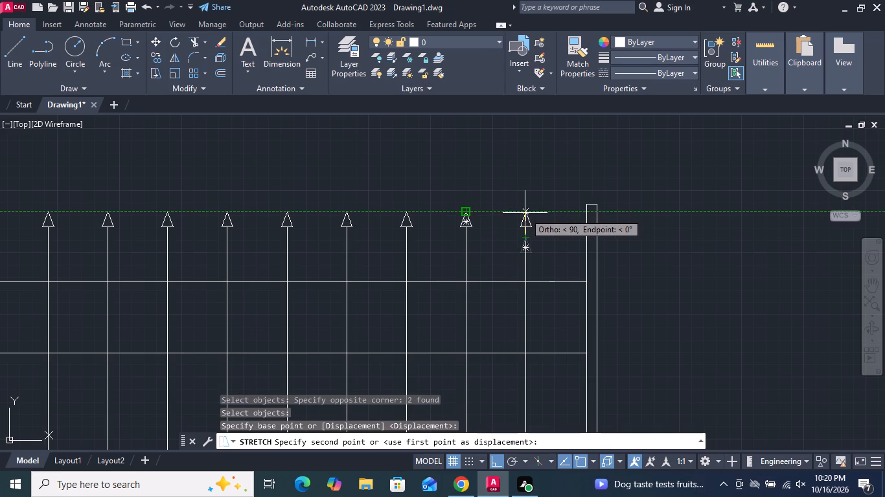
pyautogui.click(525, 211)
pyautogui.press('Return')
pyautogui.scroll(-3, 525, 203)
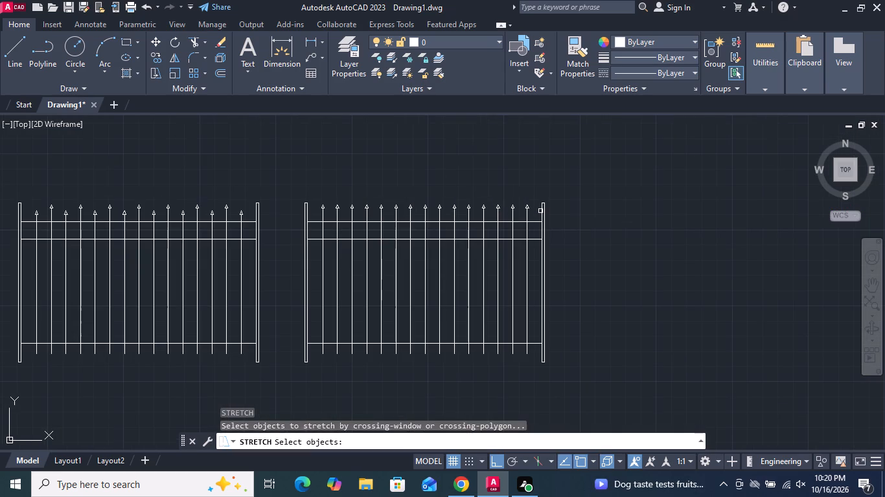
pyautogui.press('space')
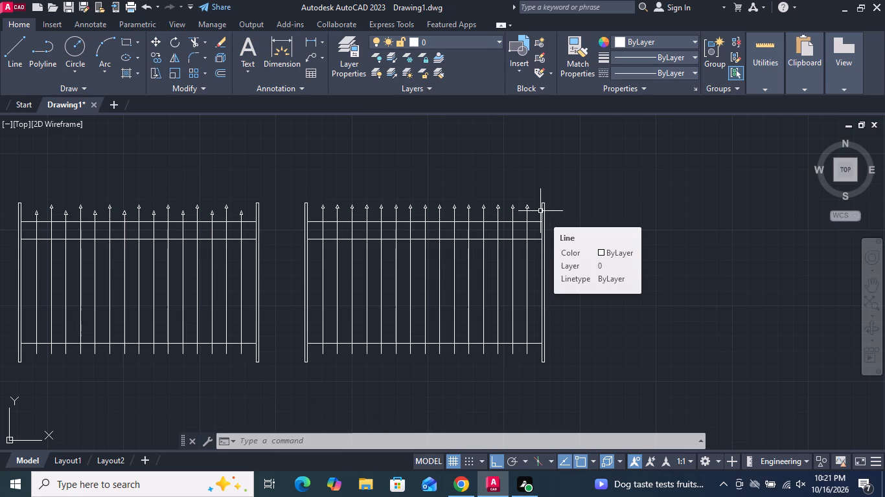
# Copy the whole equal-height fence horizontally to the right by about 4'-1" to make a third fence.
pyautogui.scroll(-2, 345, 254)
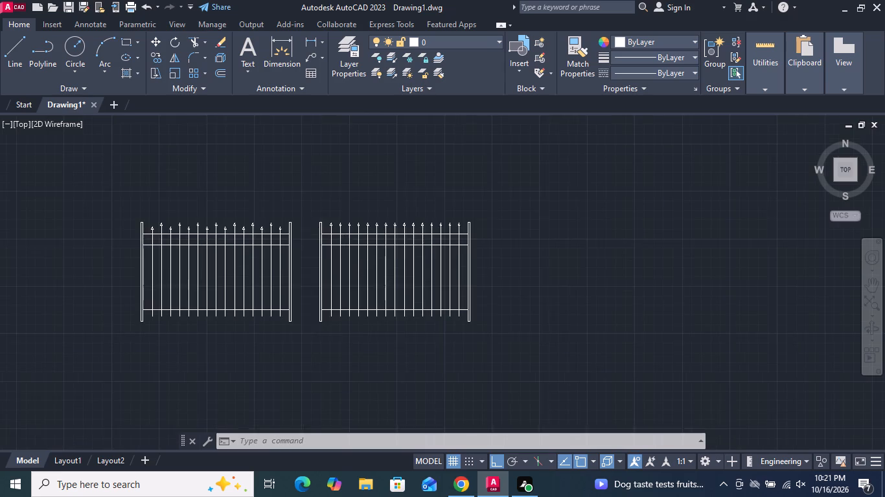
pyautogui.moveTo(438, 296); pyautogui.dragTo(334, 278, button='middle')
pyautogui.moveTo(338, 289); pyautogui.dragTo(338, 275)
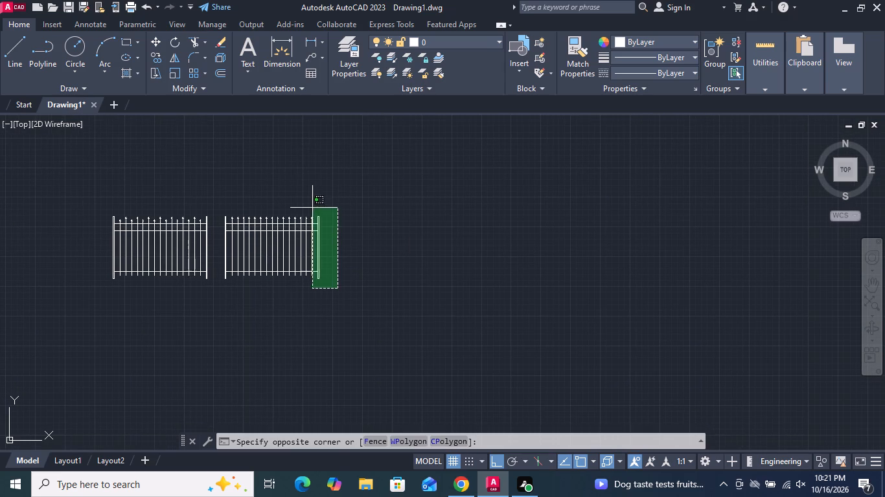
pyautogui.click(220, 190)
pyautogui.click(157, 59)
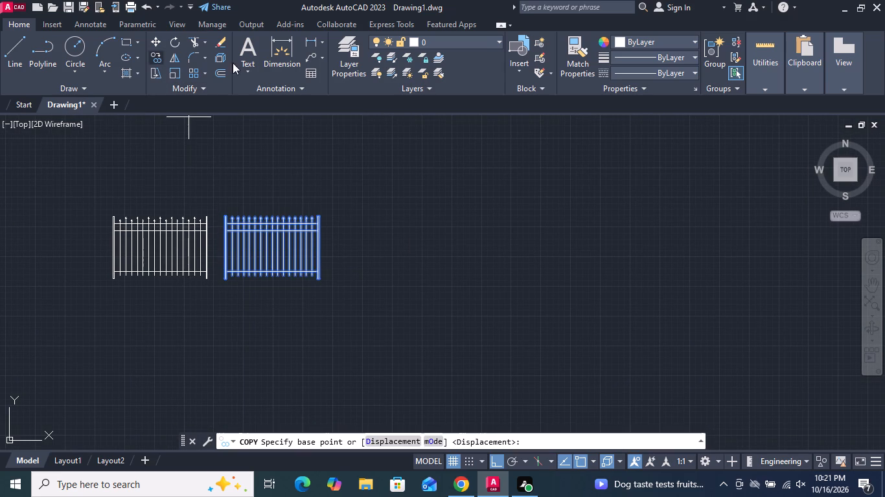
pyautogui.click(327, 331)
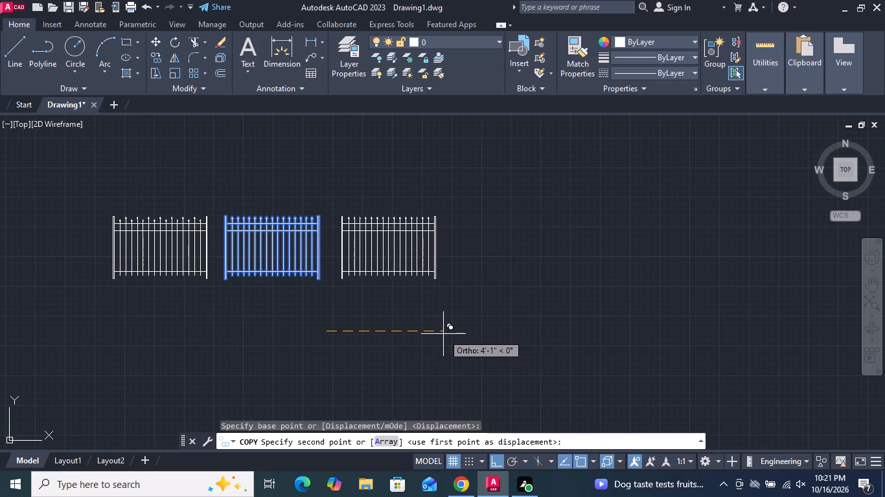
pyautogui.click(443, 334)
pyautogui.press('Return')
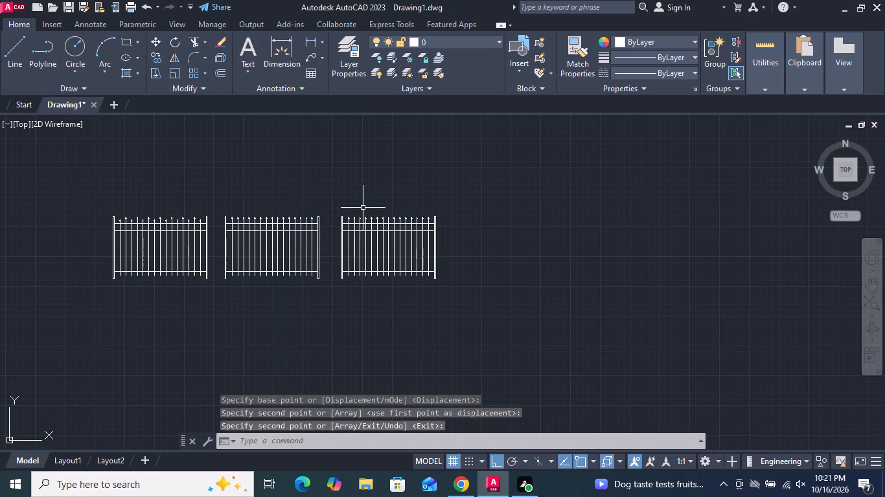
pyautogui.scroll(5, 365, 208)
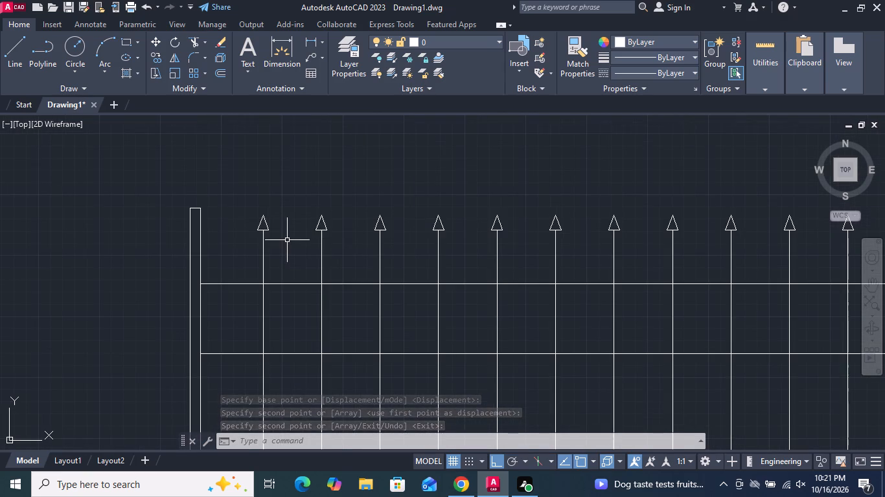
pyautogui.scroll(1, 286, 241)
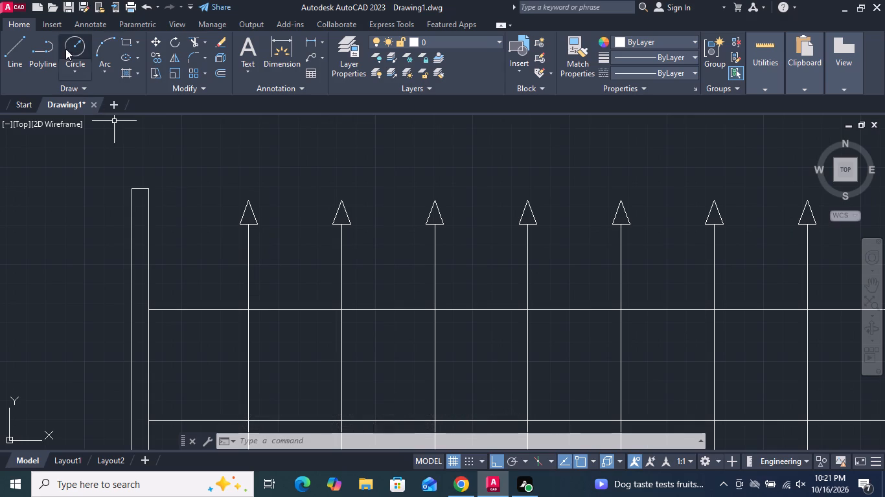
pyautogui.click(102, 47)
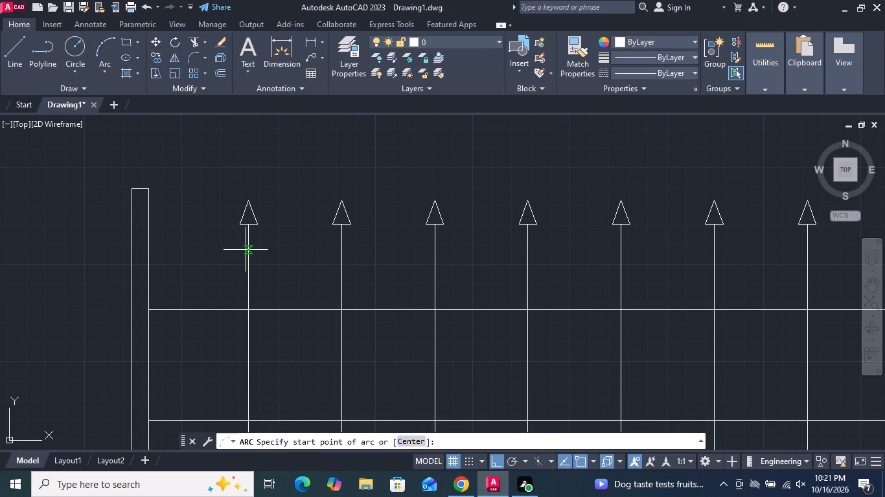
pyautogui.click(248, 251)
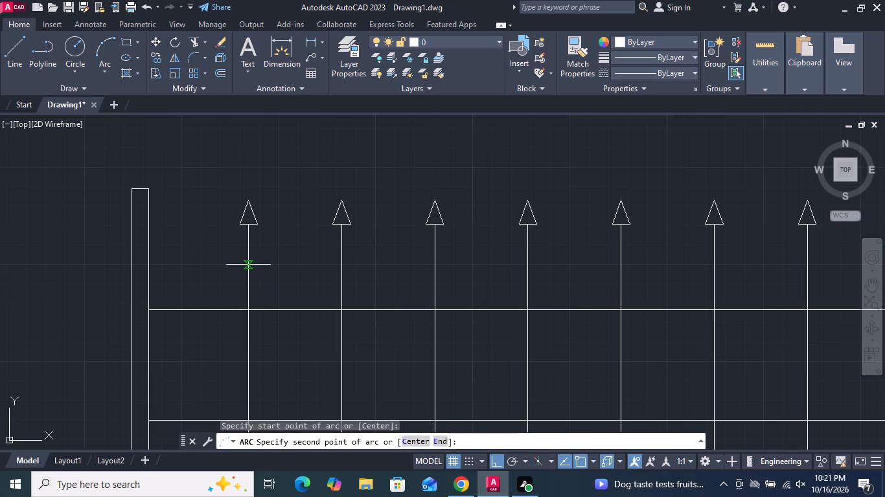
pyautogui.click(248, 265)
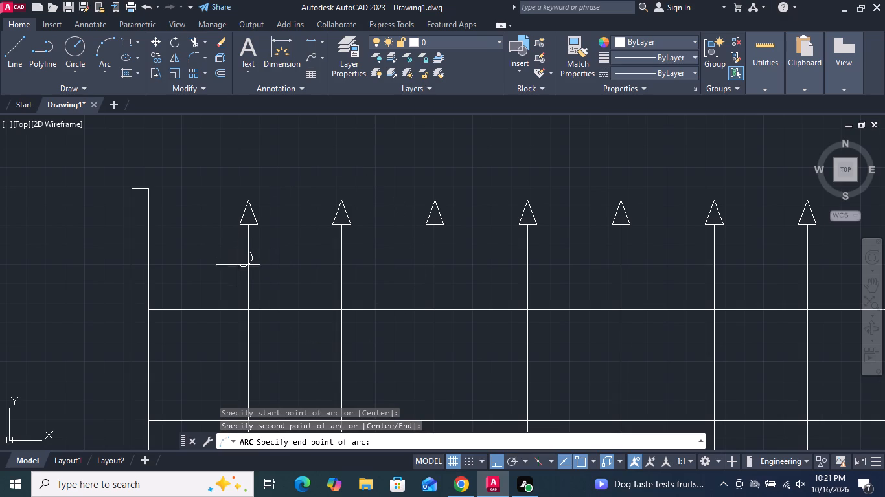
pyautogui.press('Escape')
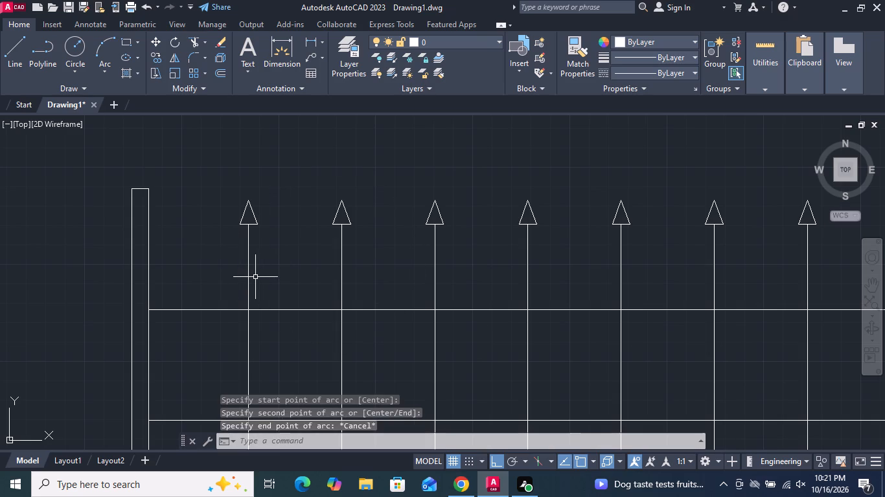
# Draw a three-point arc starting on the third fence's first bar below its arrowhead, bulging left and crossing back over the bar.
pyautogui.press('space')
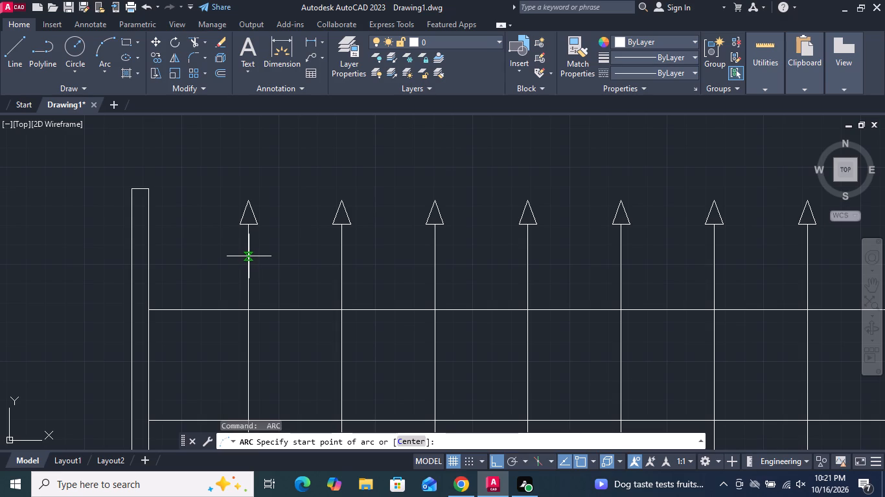
pyautogui.click(248, 254)
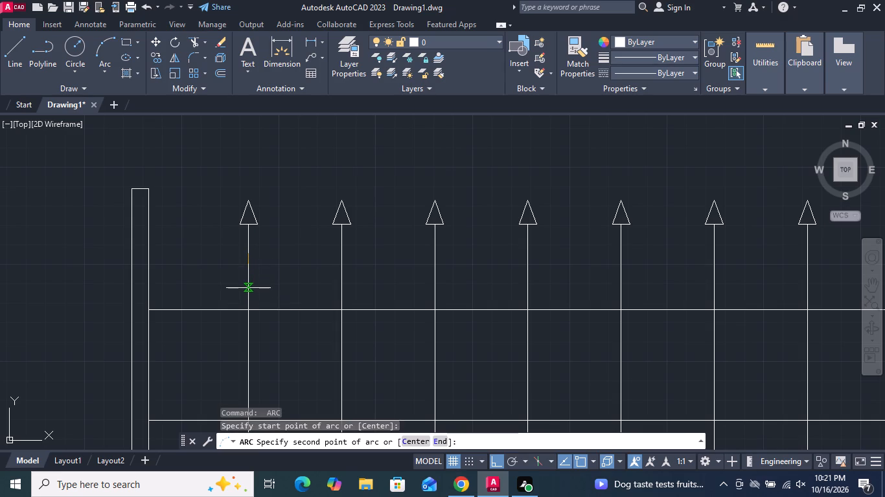
pyautogui.click(248, 288)
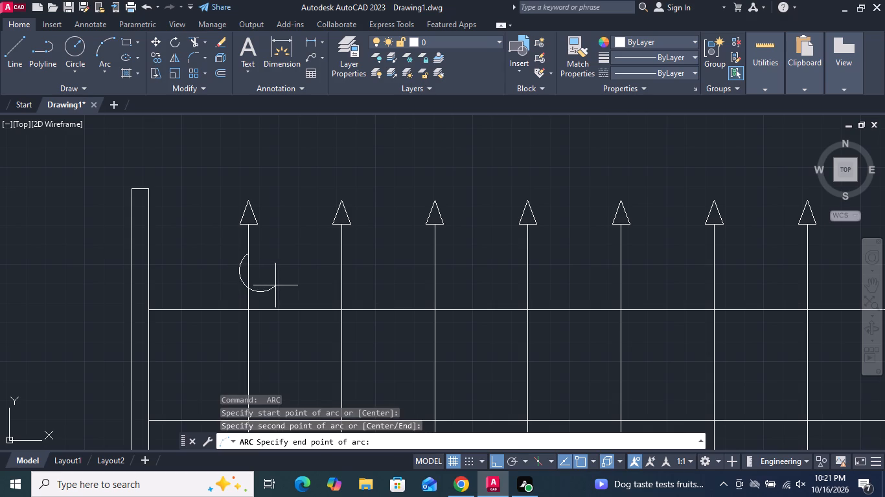
pyautogui.click(277, 283)
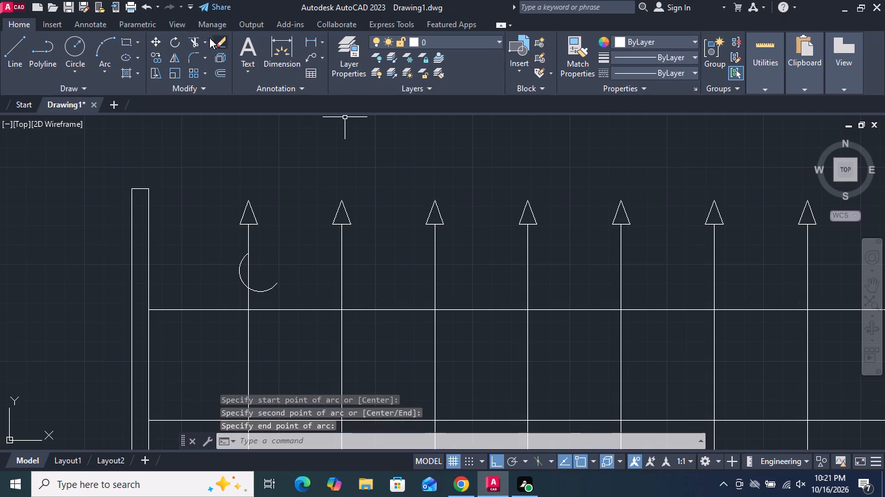
# Trim off the part of the arc that extends to the right of the first bar.
pyautogui.click(196, 43)
pyautogui.scroll(1, 282, 294)
pyautogui.moveTo(273, 296); pyautogui.dragTo(268, 291)
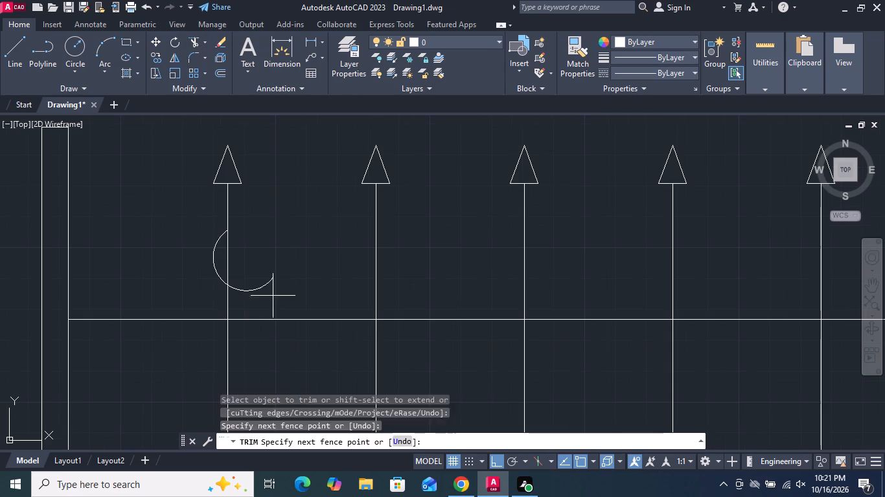
pyautogui.moveTo(268, 291); pyautogui.dragTo(266, 287)
pyautogui.click(253, 271)
pyautogui.press('space')
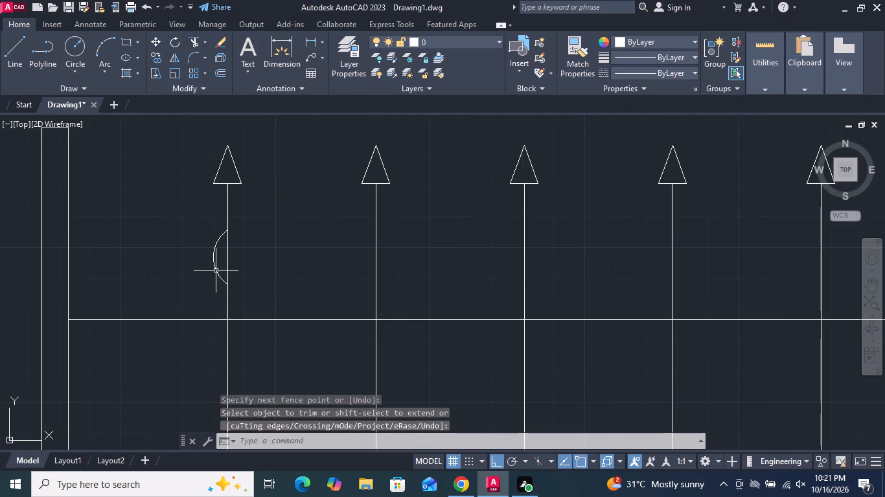
# Mirror the arc across the third fence's first bar, keeping the source arc, to form a closed oval.
pyautogui.click(216, 271)
pyautogui.click(177, 58)
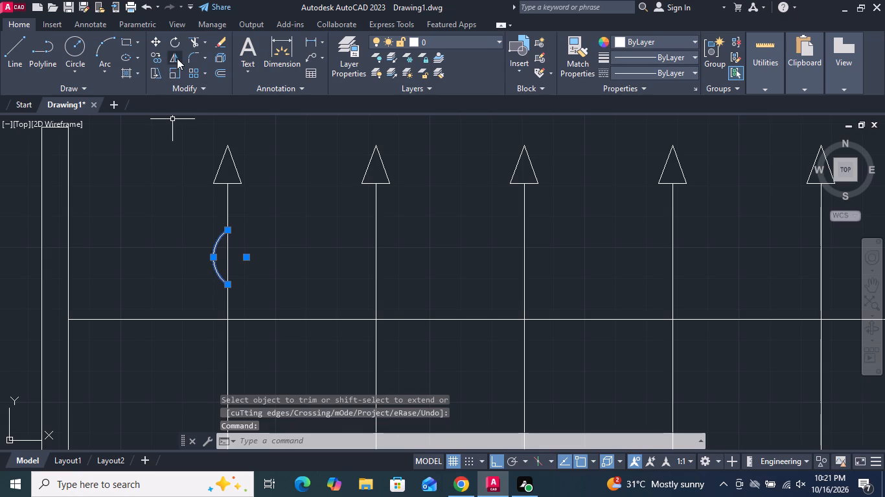
pyautogui.click(229, 232)
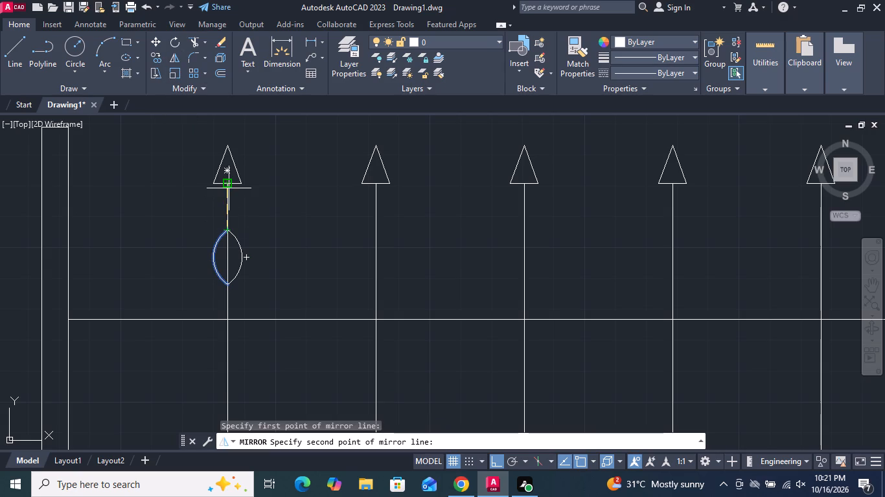
pyautogui.click(229, 187)
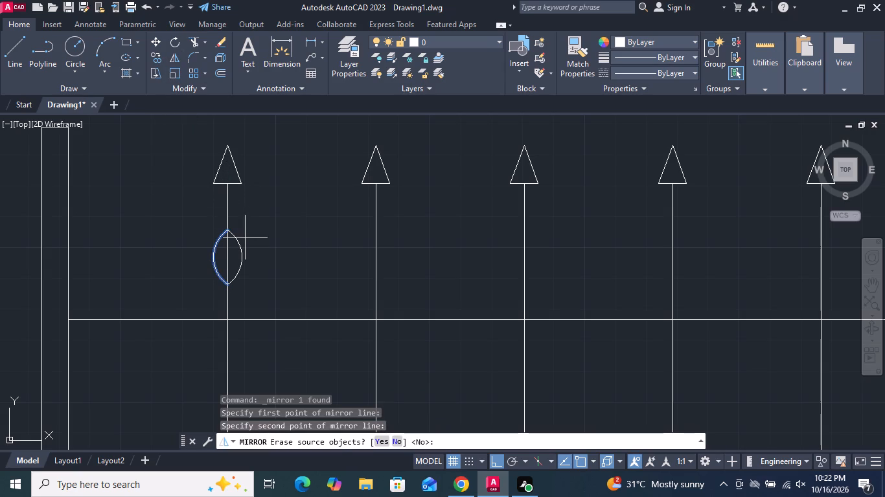
pyautogui.press('Return')
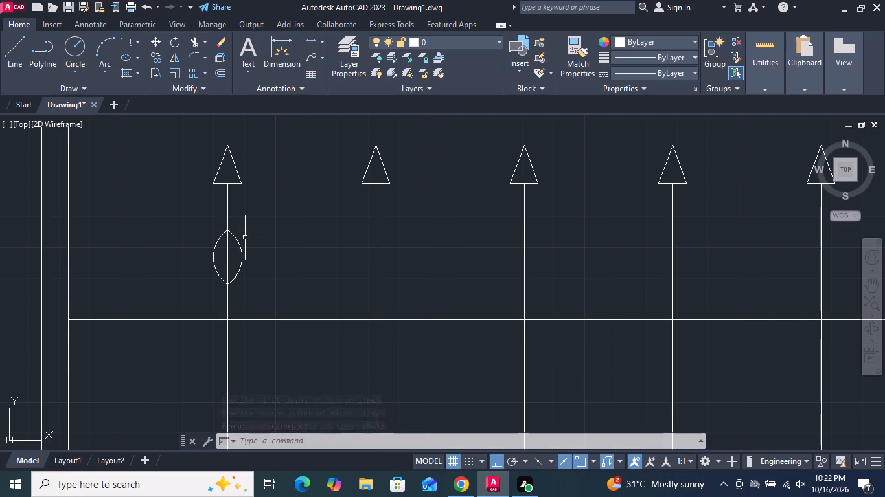
# Trim out the segment of the first bar that lies inside the oval.
pyautogui.moveTo(209, 258); pyautogui.dragTo(121, 258, button='middle')
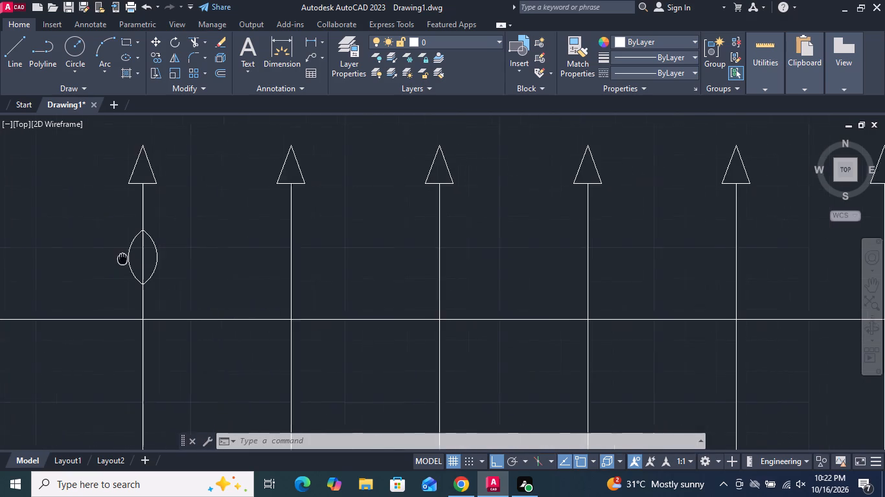
pyautogui.moveTo(121, 258); pyautogui.dragTo(115, 256, button='middle')
pyautogui.scroll(-3, 113, 259)
pyautogui.moveTo(132, 271); pyautogui.dragTo(121, 239, button='middle')
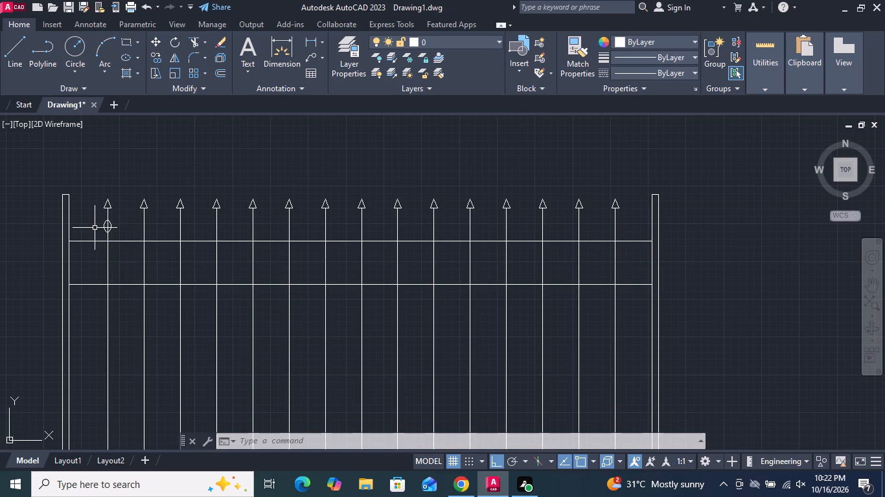
pyautogui.scroll(1, 98, 229)
pyautogui.click(190, 43)
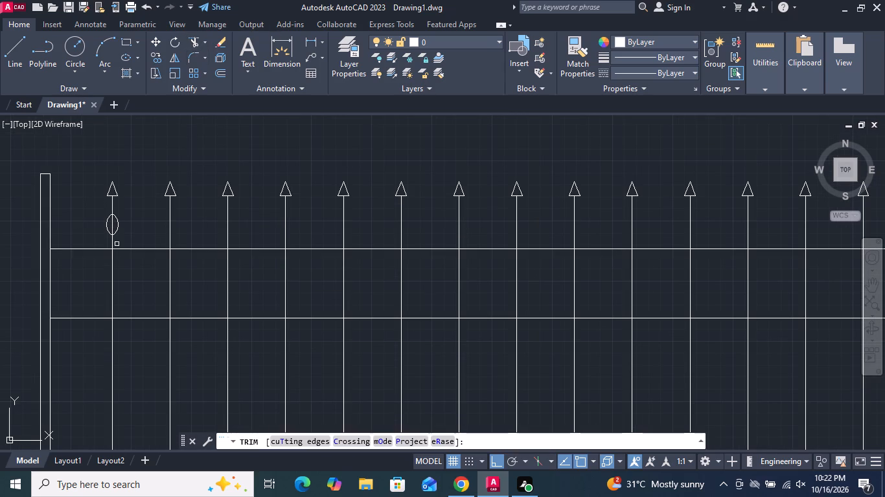
pyautogui.scroll(4, 73, 225)
pyautogui.click(257, 228)
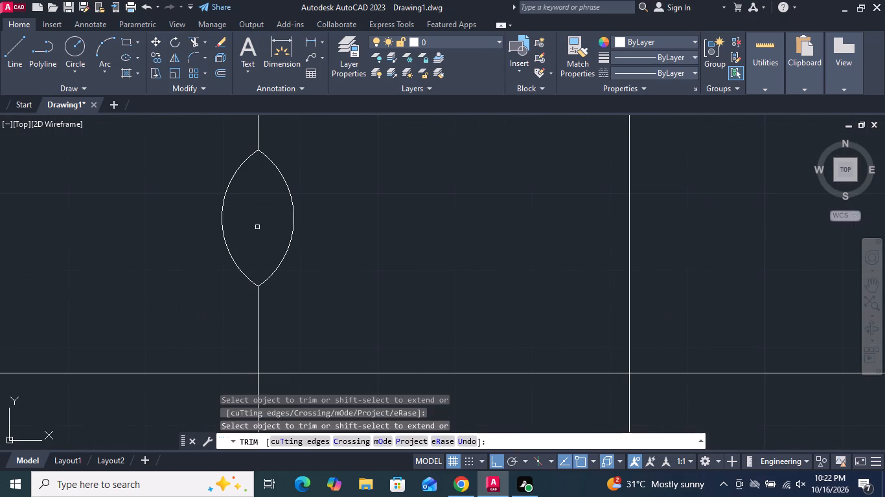
pyautogui.press('Return')
# Join the two mirrored arcs on the first bar into a single oval outline.
pyautogui.scroll(-4, 251, 239)
pyautogui.scroll(3, 260, 236)
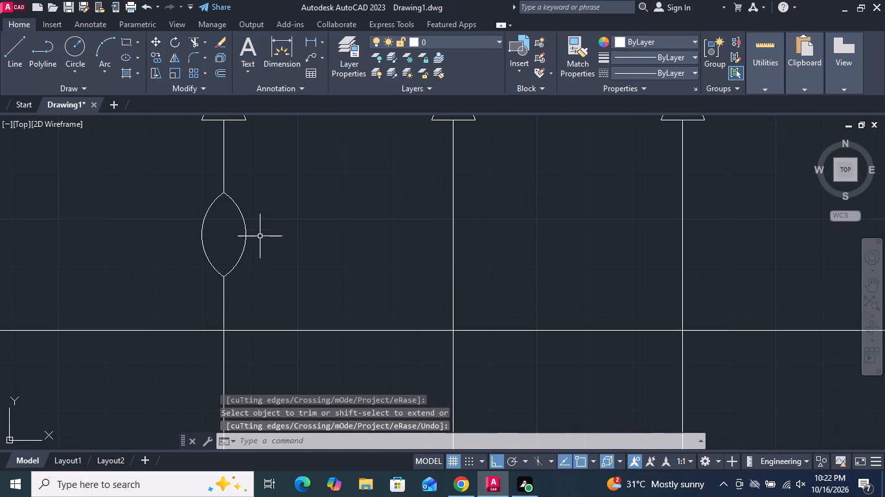
pyautogui.moveTo(260, 236); pyautogui.dragTo(233, 239)
pyautogui.click(197, 237)
pyautogui.press('j')
pyautogui.press('Return')
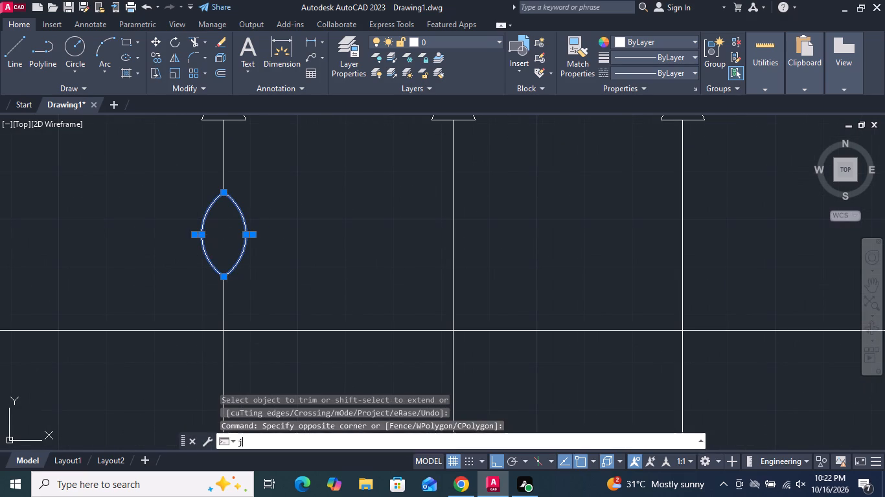
# Copy the oval from its bottom point onto the second through eighth bars of the third fence at the same height.
pyautogui.click(152, 59)
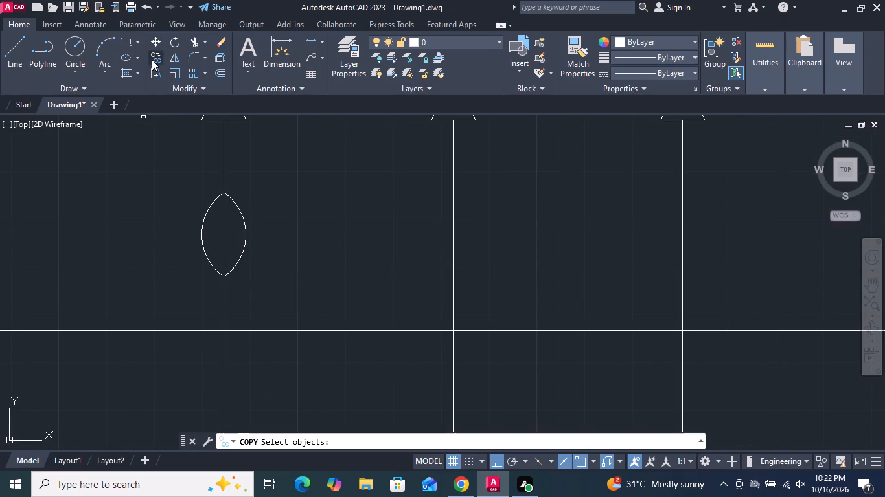
pyautogui.click(212, 267)
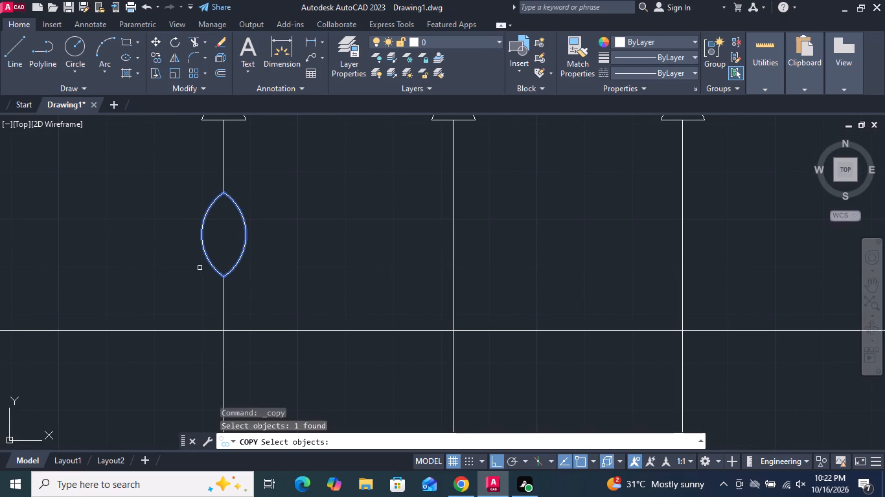
pyautogui.press('space')
pyautogui.click(224, 278)
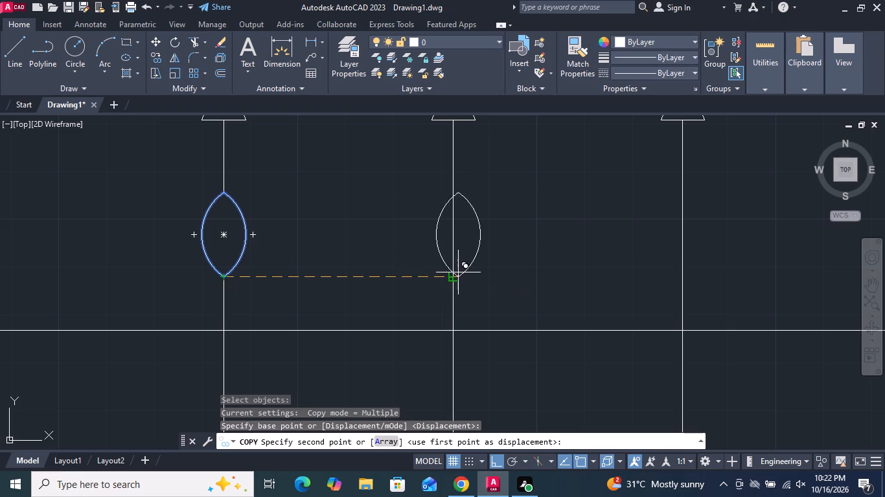
pyautogui.click(453, 275)
pyautogui.moveTo(428, 282); pyautogui.dragTo(161, 298, button='middle')
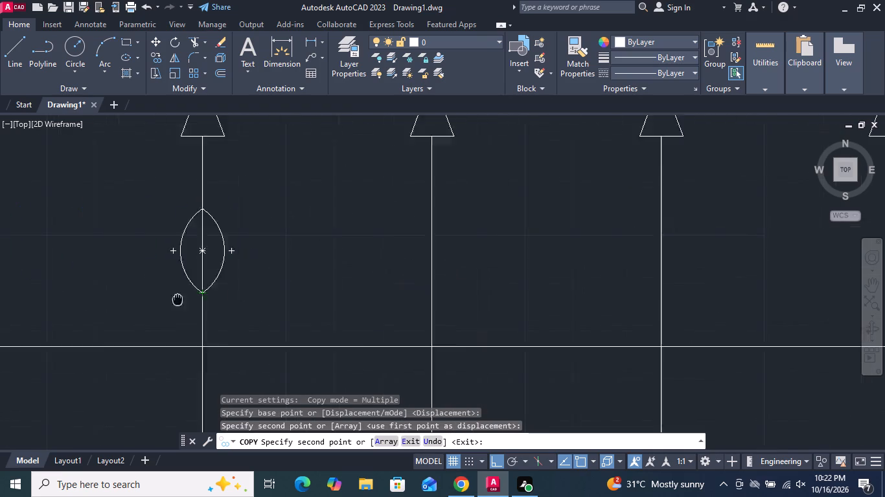
pyautogui.moveTo(161, 298); pyautogui.dragTo(119, 297, button='middle')
pyautogui.click(376, 293)
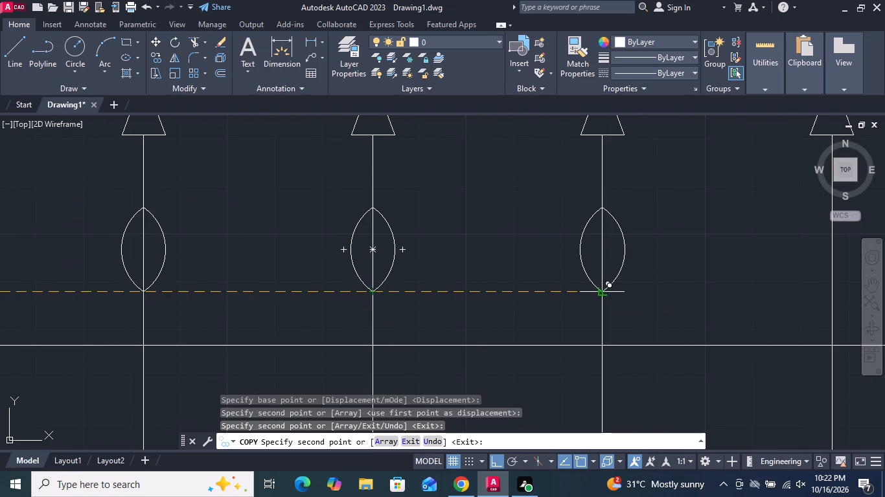
pyautogui.click(600, 293)
pyautogui.scroll(-2, 201, 290)
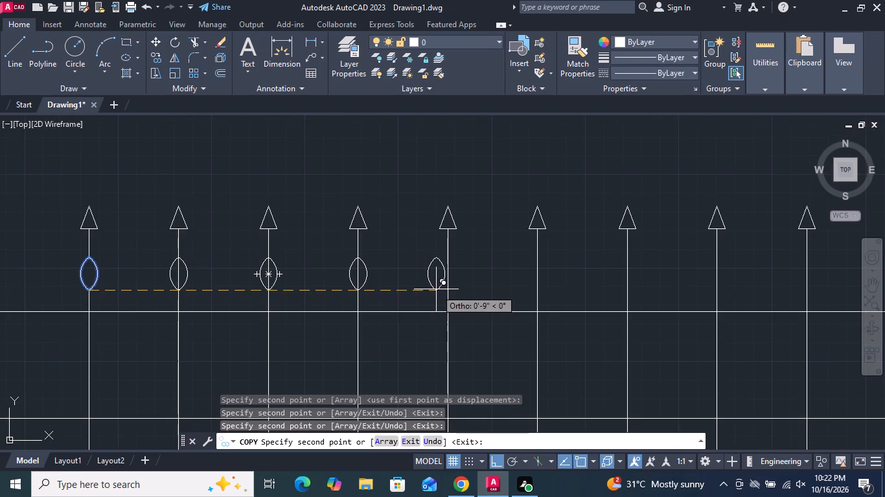
pyautogui.click(448, 289)
pyautogui.click(534, 290)
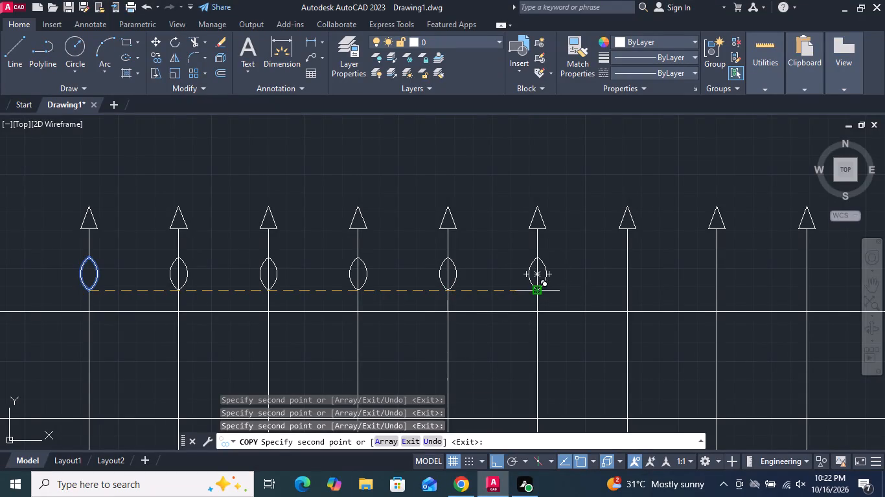
pyautogui.click(624, 289)
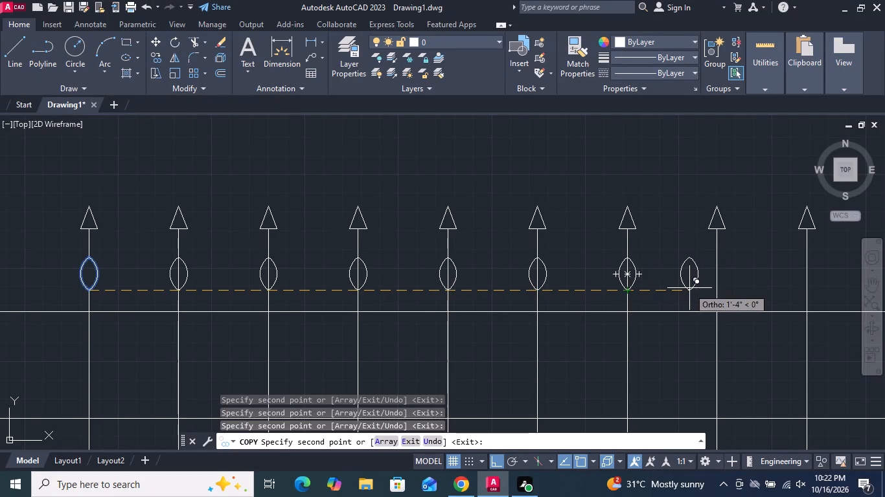
pyautogui.click(715, 291)
# Continue copying the oval onto the ninth through fifteenth bars at the same height, and finish the copy.
pyautogui.scroll(-2, 227, 300)
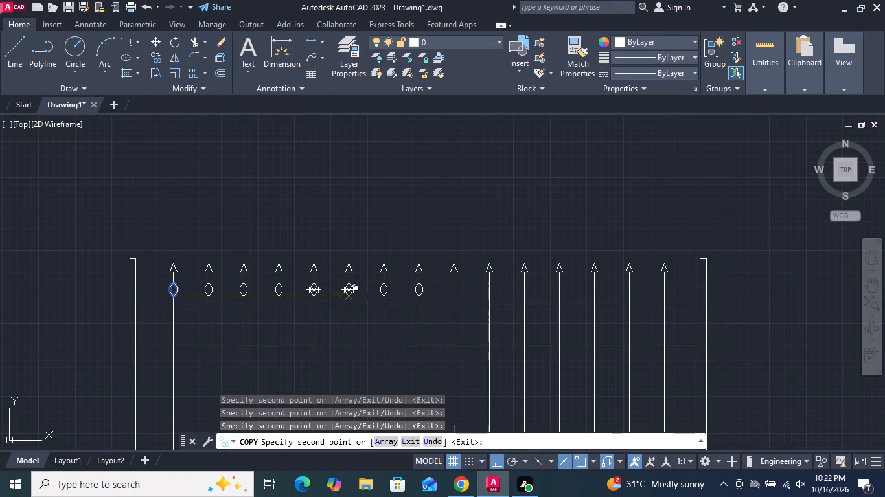
pyautogui.click(455, 294)
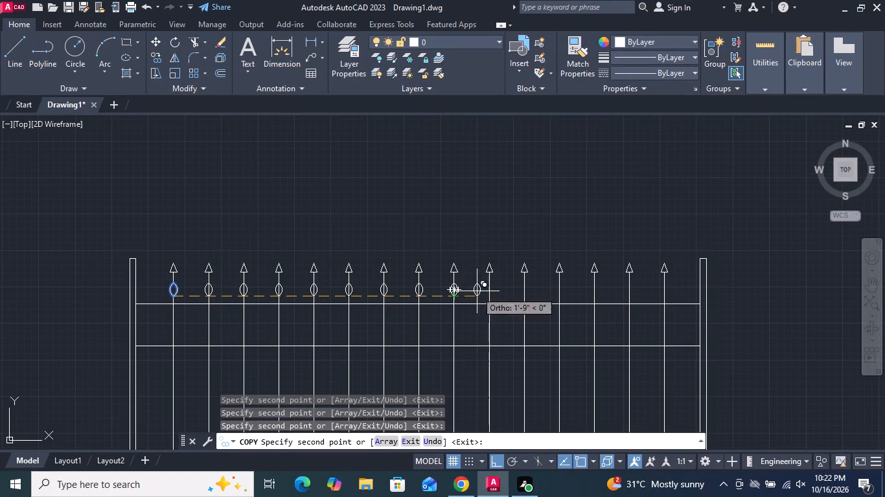
pyautogui.click(487, 294)
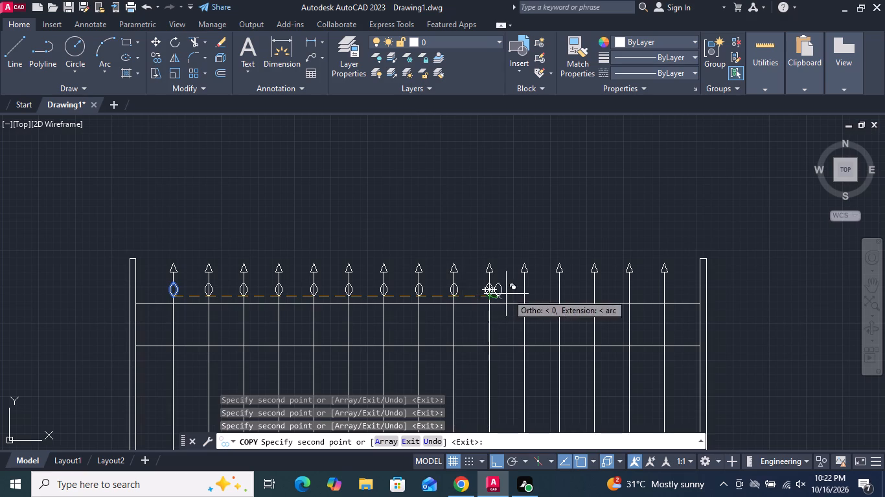
pyautogui.click(524, 293)
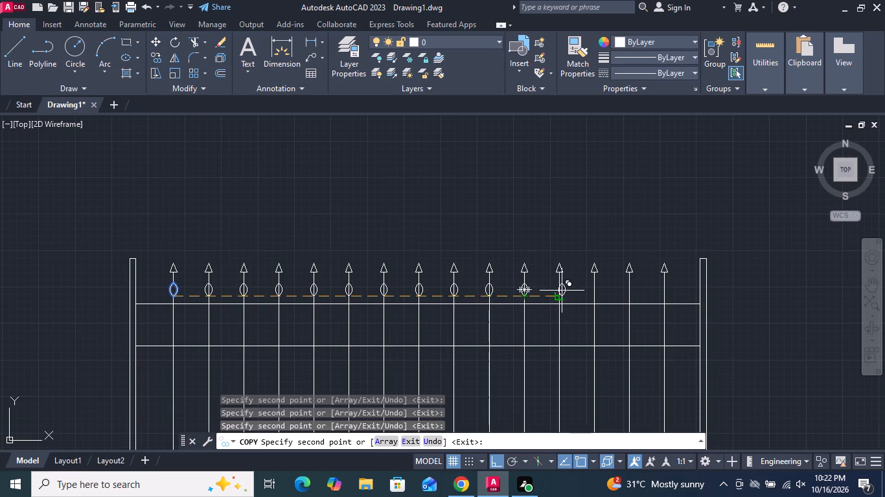
pyautogui.click(561, 293)
pyautogui.click(593, 294)
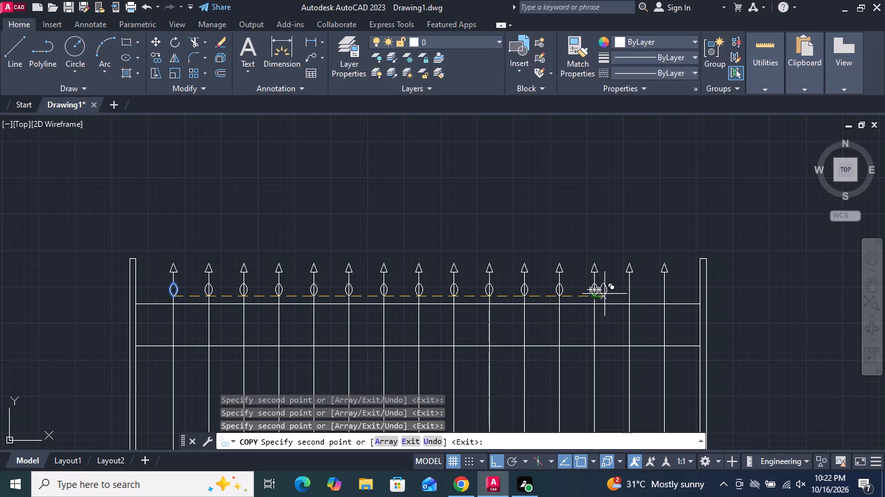
pyautogui.click(628, 294)
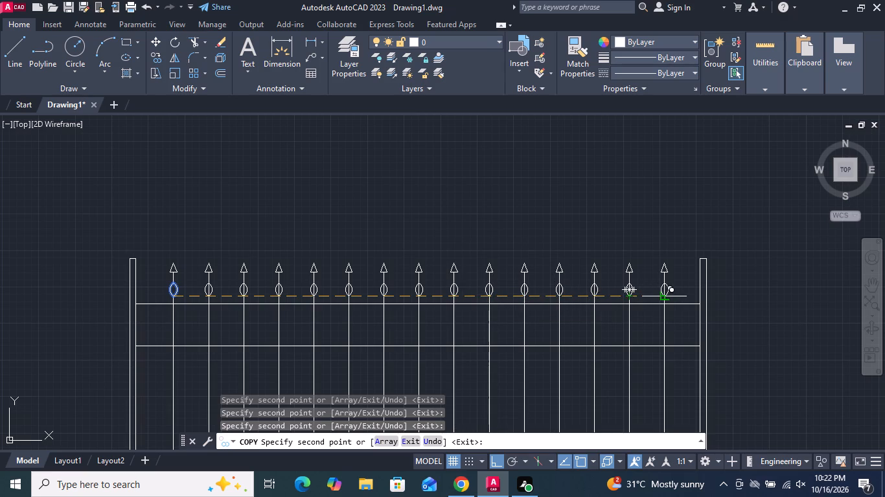
pyautogui.click(661, 293)
pyautogui.press('space')
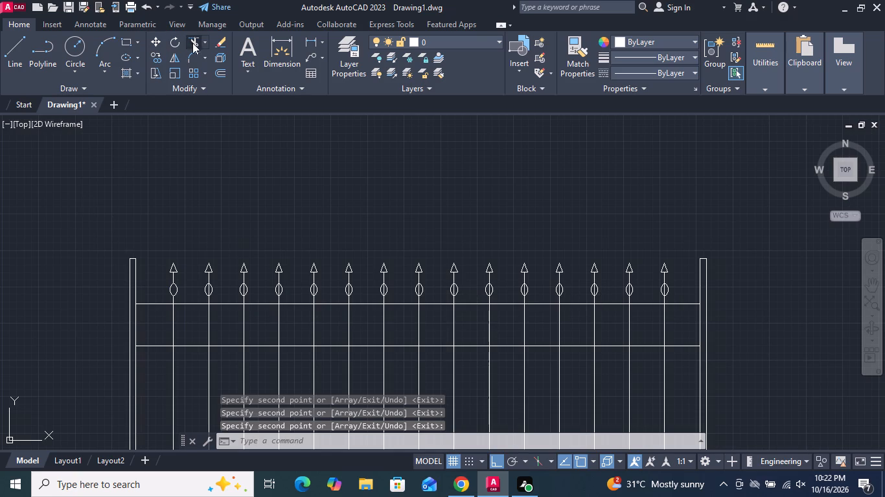
# Trim out the segment of the second bar inside its oval.
pyautogui.click(194, 41)
pyautogui.scroll(7, 209, 285)
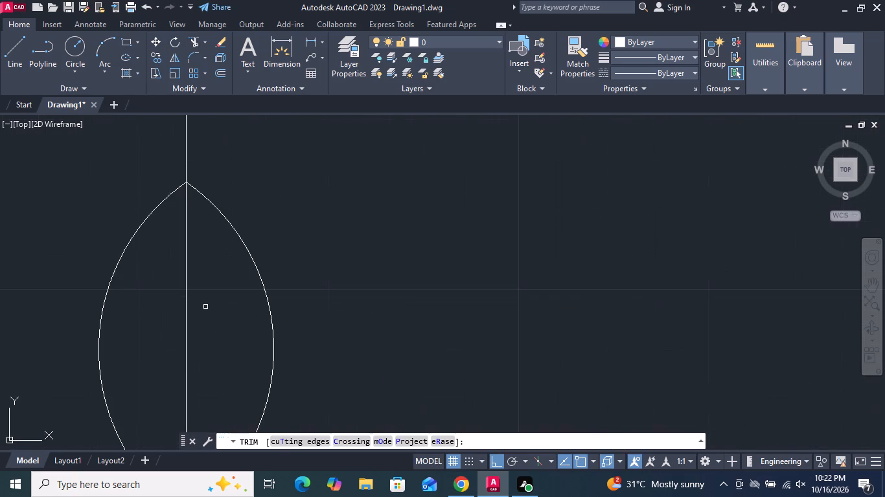
pyautogui.moveTo(207, 306); pyautogui.dragTo(178, 307)
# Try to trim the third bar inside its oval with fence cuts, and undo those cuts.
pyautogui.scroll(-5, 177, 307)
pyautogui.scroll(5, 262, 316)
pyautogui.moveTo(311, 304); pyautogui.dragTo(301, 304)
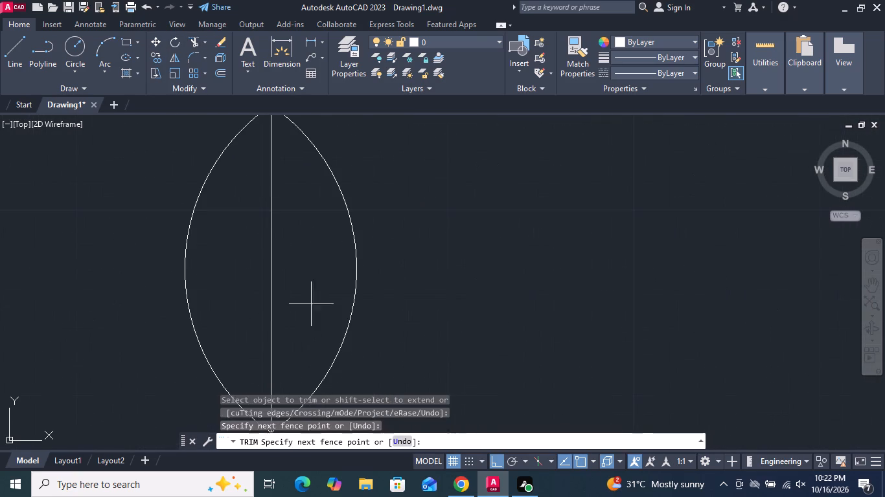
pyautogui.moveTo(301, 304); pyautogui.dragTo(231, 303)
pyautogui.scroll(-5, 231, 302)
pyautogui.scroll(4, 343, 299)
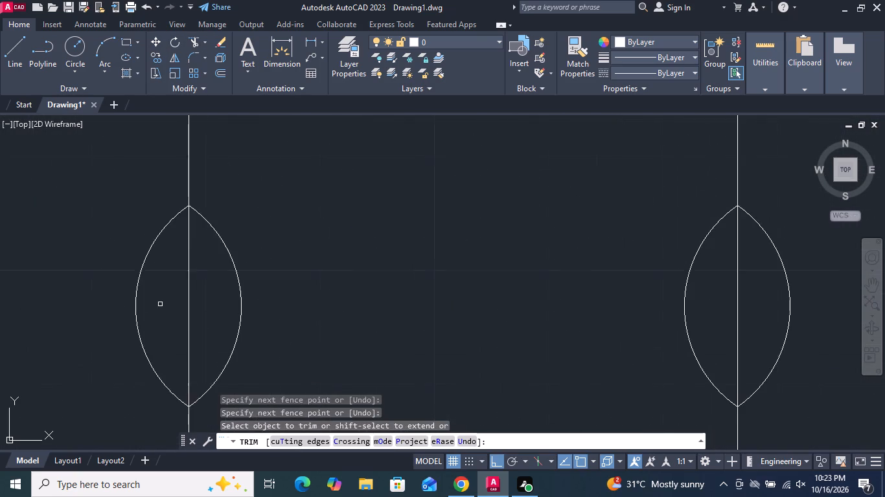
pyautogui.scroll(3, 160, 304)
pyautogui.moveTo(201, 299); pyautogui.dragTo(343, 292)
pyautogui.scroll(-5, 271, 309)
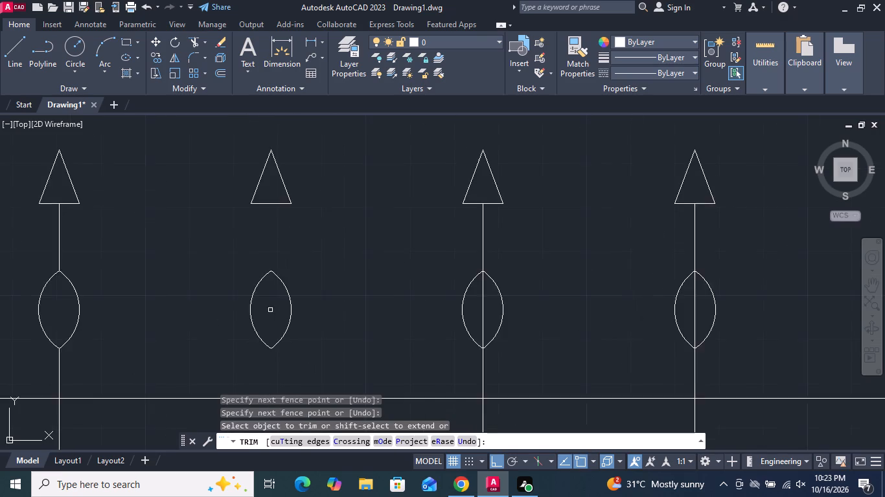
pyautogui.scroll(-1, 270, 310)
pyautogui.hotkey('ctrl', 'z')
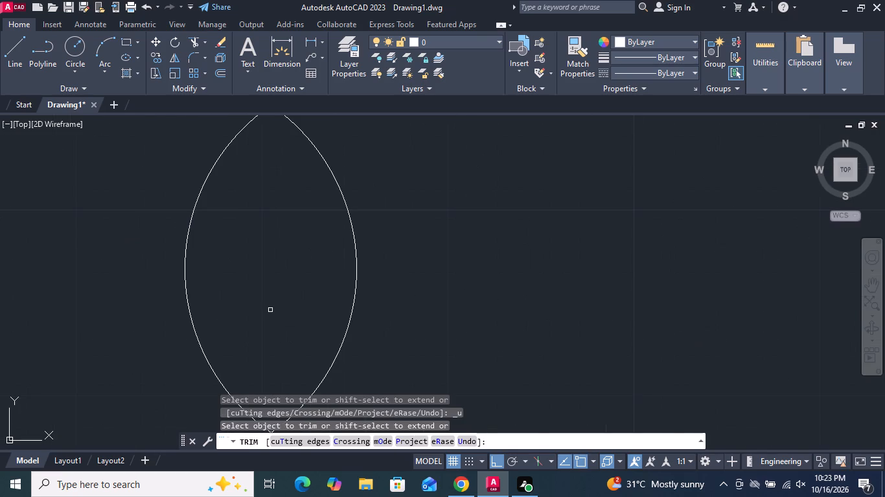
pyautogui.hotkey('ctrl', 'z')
# Trim out the segments of the third through seventh bars inside their ovals on the third fence.
pyautogui.scroll(-5, 253, 254)
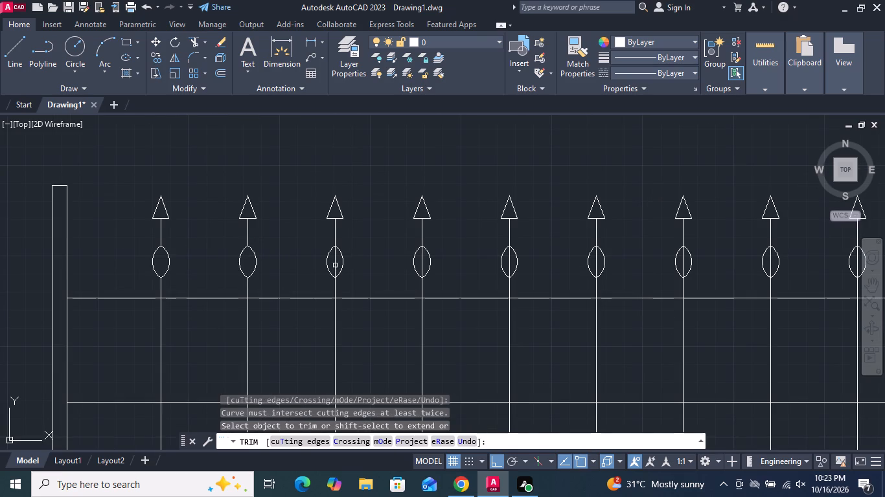
pyautogui.click(335, 265)
pyautogui.click(421, 264)
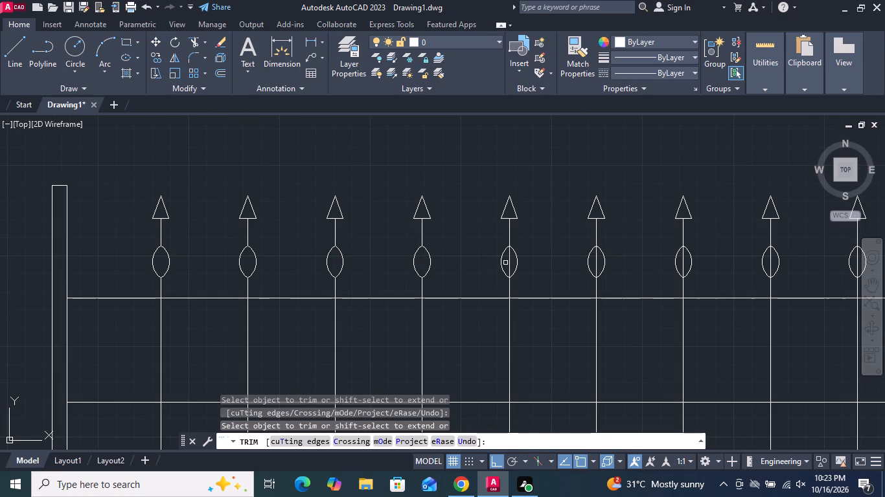
pyautogui.click(507, 264)
pyautogui.scroll(-3, 290, 271)
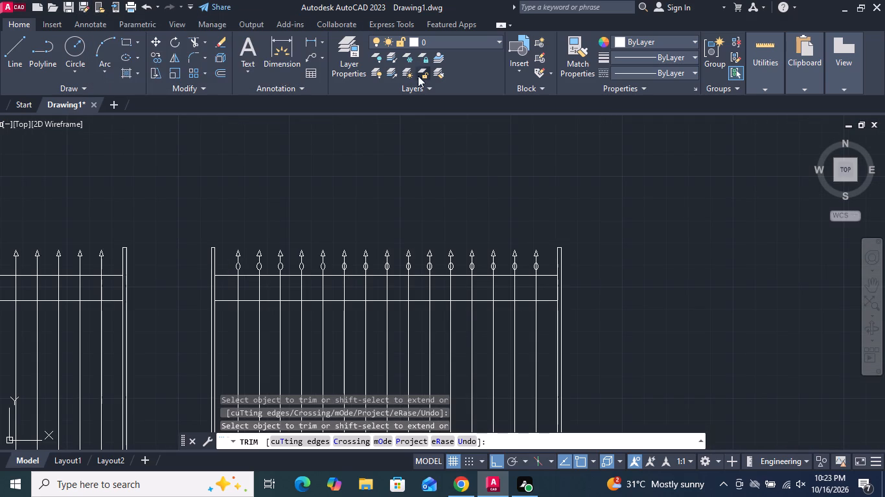
pyautogui.scroll(3, 354, 256)
pyautogui.scroll(2, 313, 327)
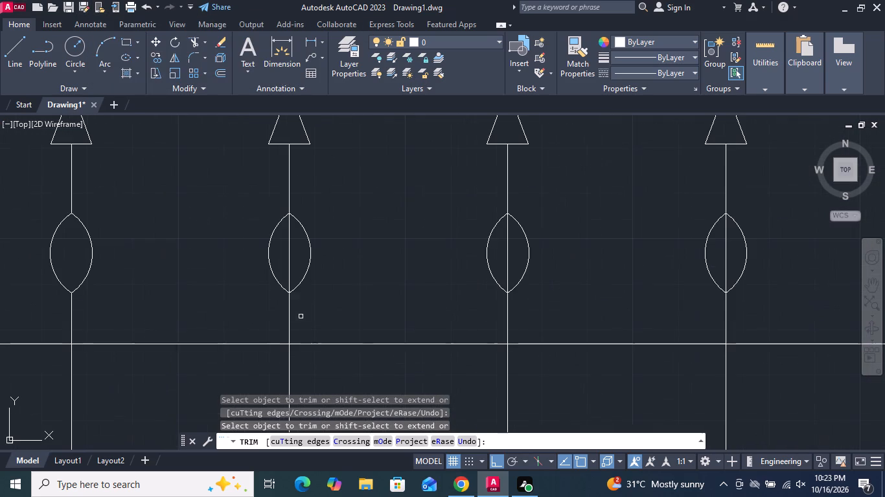
pyautogui.click(290, 272)
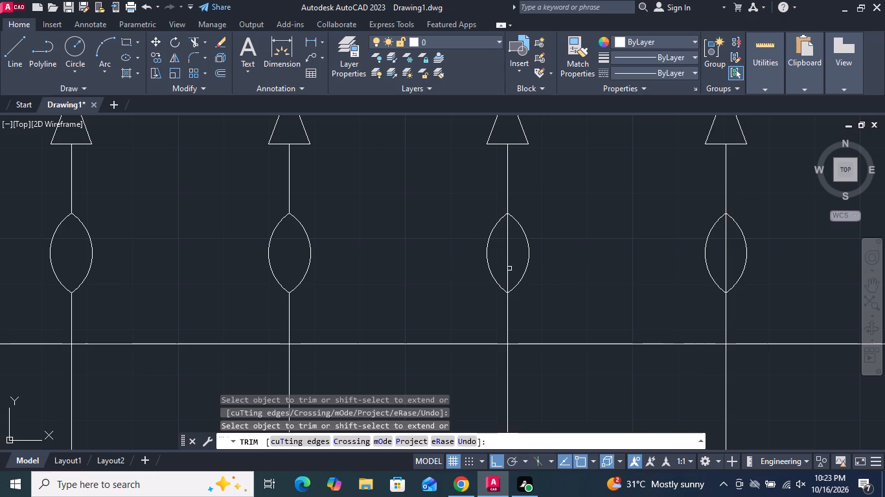
pyautogui.click(508, 268)
# Trim out the segments of the eighth through eleventh bars inside their ovals on the third fence.
pyautogui.scroll(-5, 287, 300)
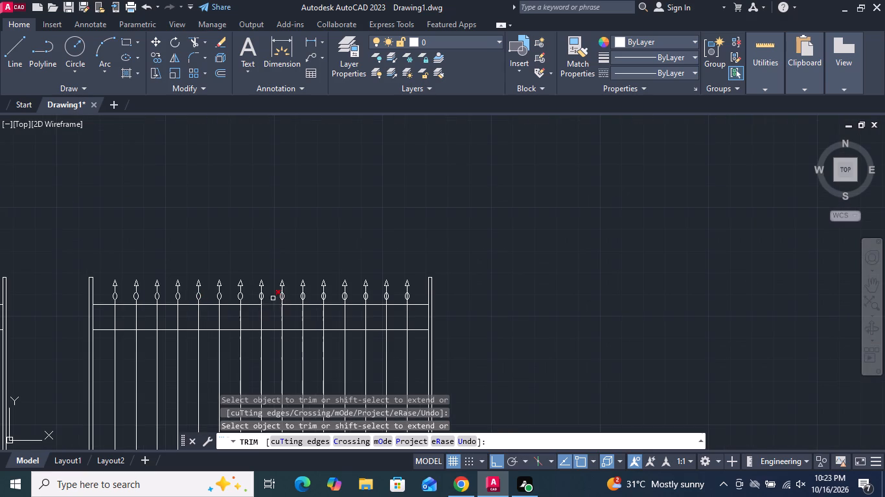
pyautogui.scroll(6, 268, 296)
pyautogui.moveTo(285, 316); pyautogui.dragTo(256, 314)
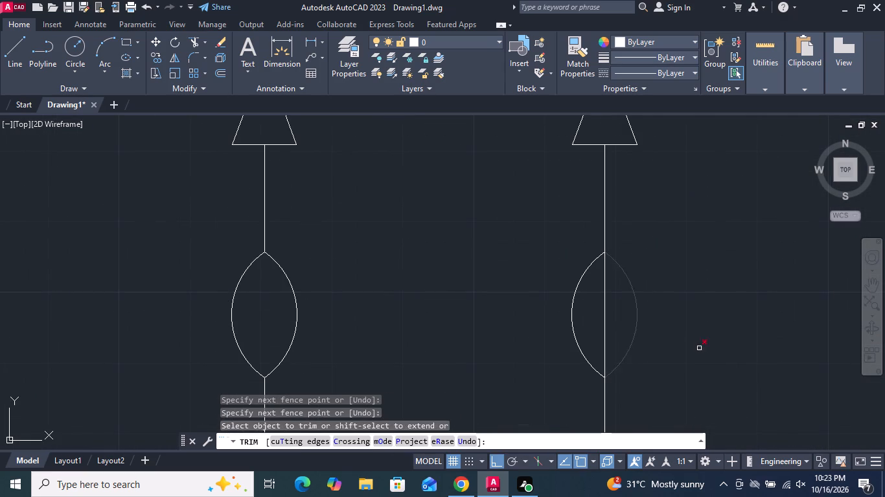
pyautogui.moveTo(608, 330); pyautogui.dragTo(597, 329)
pyautogui.click(597, 329)
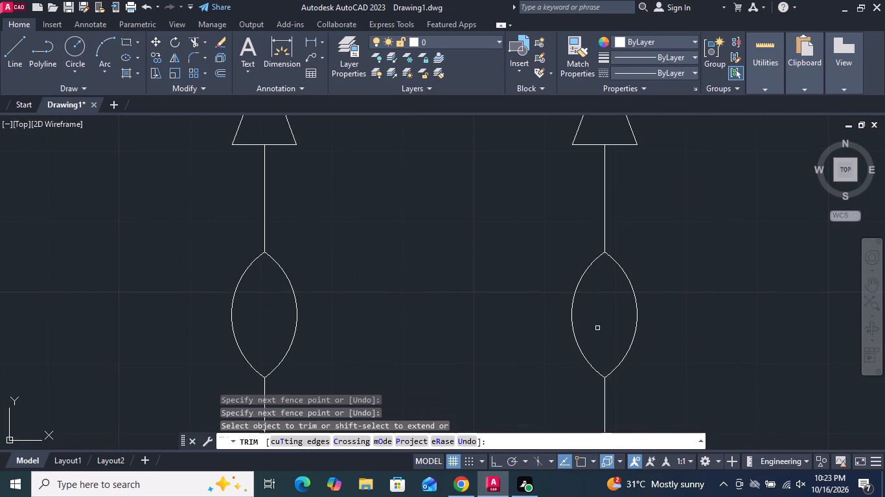
pyautogui.scroll(-4, 383, 332)
pyautogui.scroll(3, 480, 341)
pyautogui.scroll(3, 421, 315)
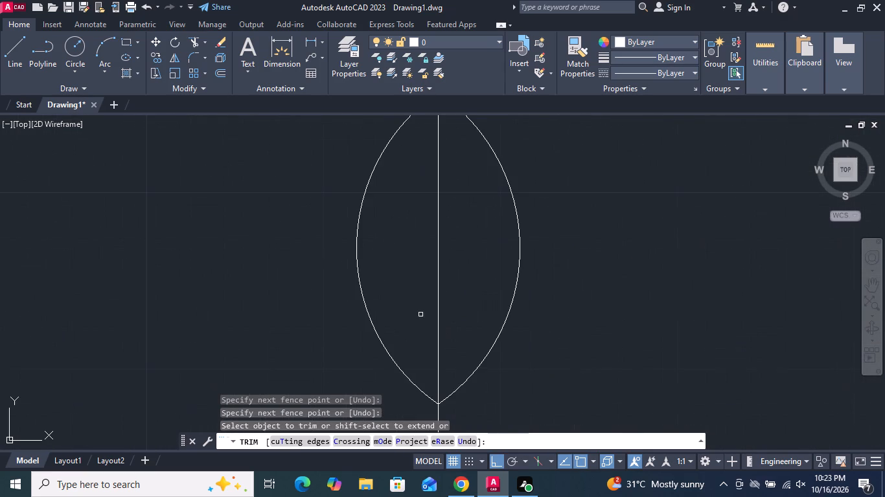
pyautogui.moveTo(443, 308); pyautogui.dragTo(452, 307)
pyautogui.click(421, 305)
pyautogui.scroll(-5, 421, 305)
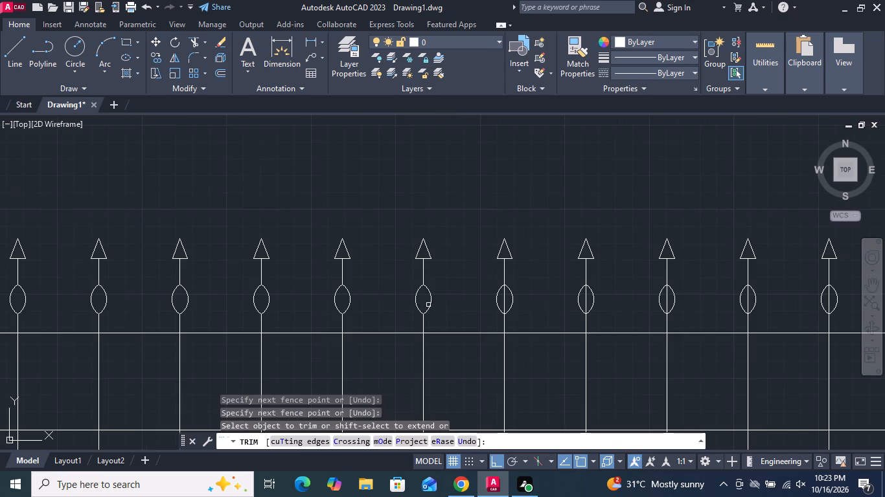
pyautogui.scroll(4, 515, 290)
pyautogui.moveTo(466, 332); pyautogui.dragTo(419, 335)
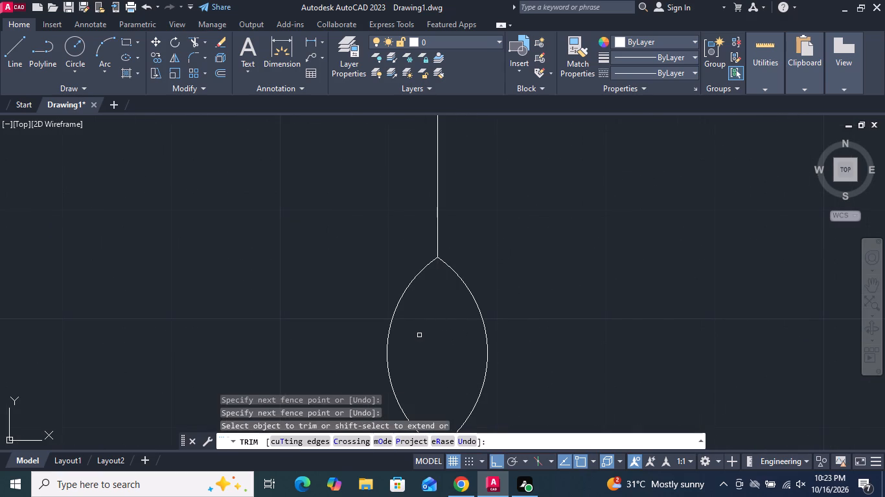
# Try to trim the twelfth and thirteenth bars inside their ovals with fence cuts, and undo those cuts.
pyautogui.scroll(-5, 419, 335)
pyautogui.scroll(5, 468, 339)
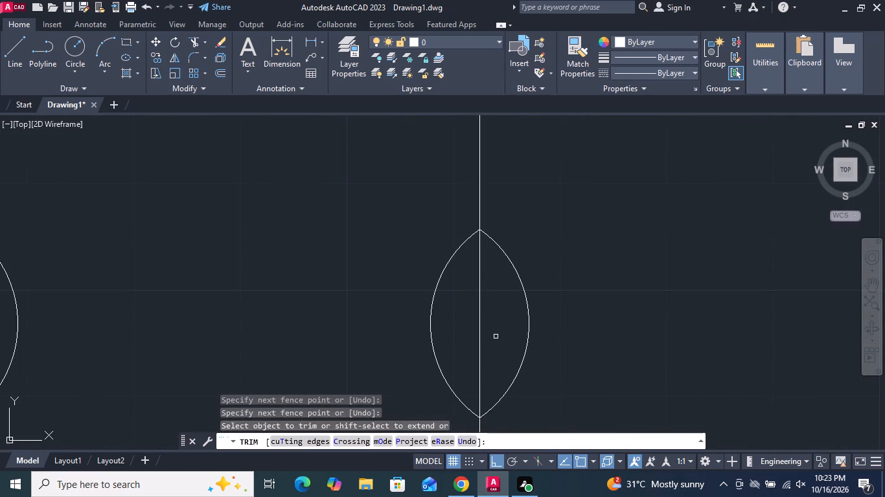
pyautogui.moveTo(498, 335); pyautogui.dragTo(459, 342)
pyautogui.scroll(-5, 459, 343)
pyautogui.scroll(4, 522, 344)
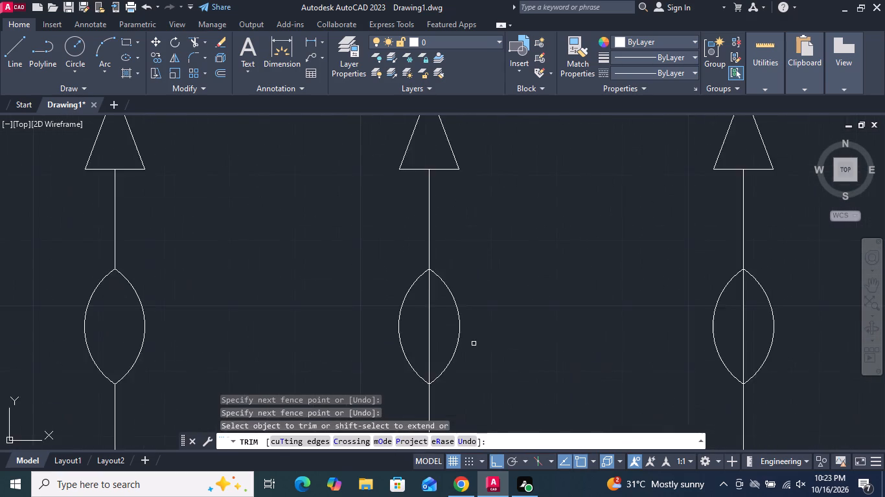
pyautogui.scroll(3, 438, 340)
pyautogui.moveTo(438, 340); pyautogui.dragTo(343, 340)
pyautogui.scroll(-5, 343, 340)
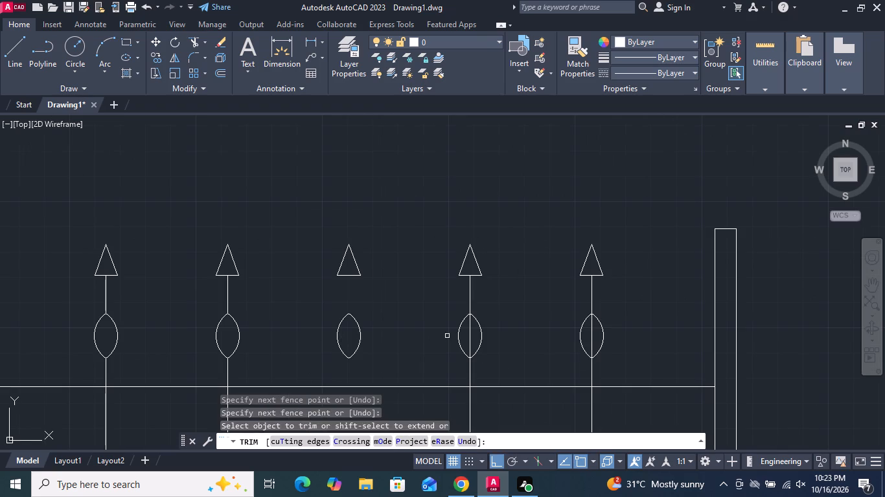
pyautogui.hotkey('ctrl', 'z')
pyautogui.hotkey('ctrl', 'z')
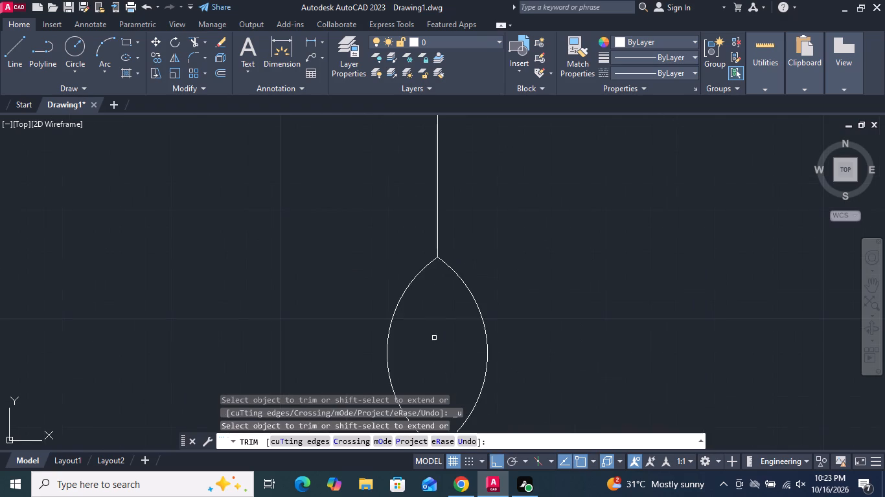
# Trim out the segments of the twelfth through fifteenth bars inside their ovals, and finish trimming.
pyautogui.scroll(-4, 434, 324)
pyautogui.click(514, 325)
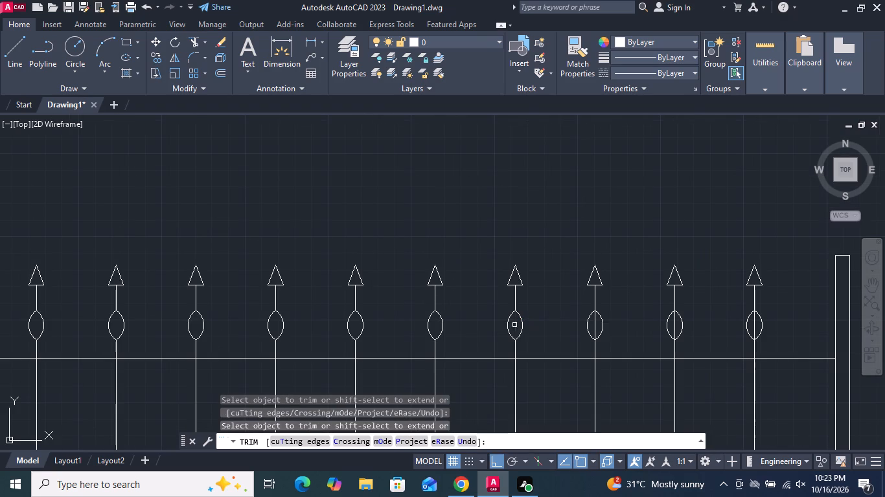
pyautogui.click(593, 324)
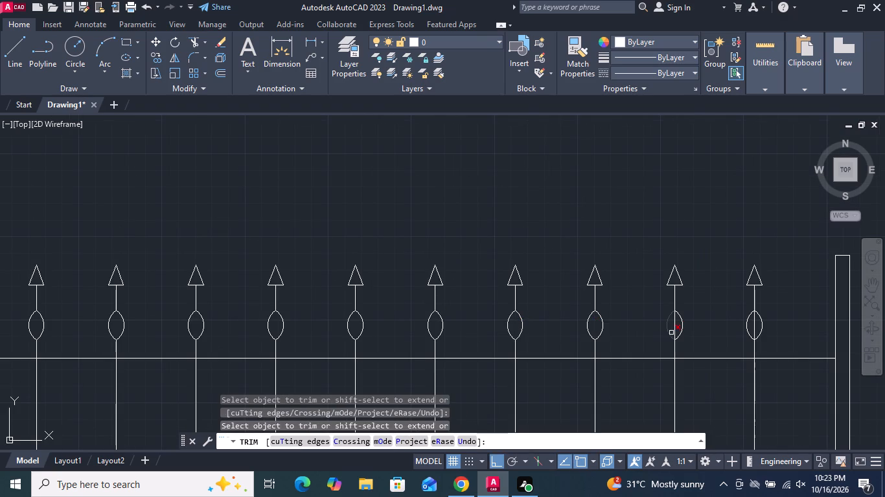
pyautogui.click(674, 333)
pyautogui.click(755, 324)
pyautogui.press('Return')
# Copy the entire first fence straight down to an empty area directly below the original.
pyautogui.scroll(-3, 338, 228)
pyautogui.moveTo(345, 237); pyautogui.dragTo(334, 178, button='middle')
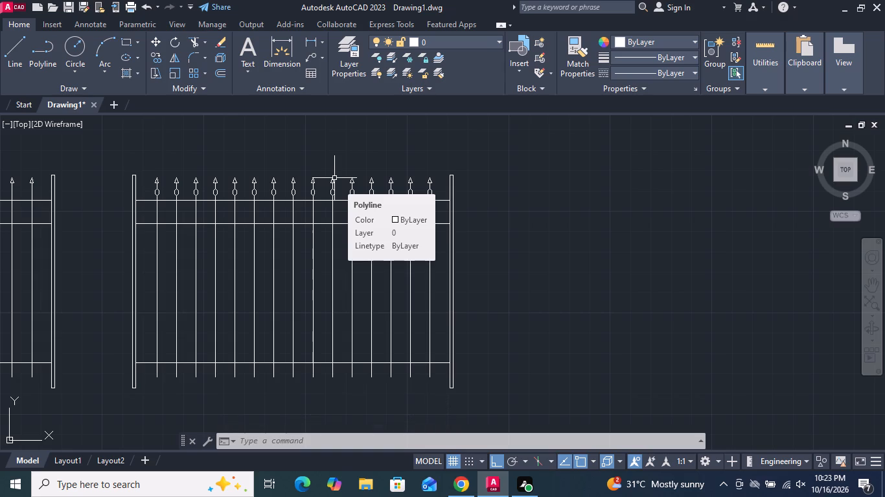
pyautogui.scroll(-3, 424, 200)
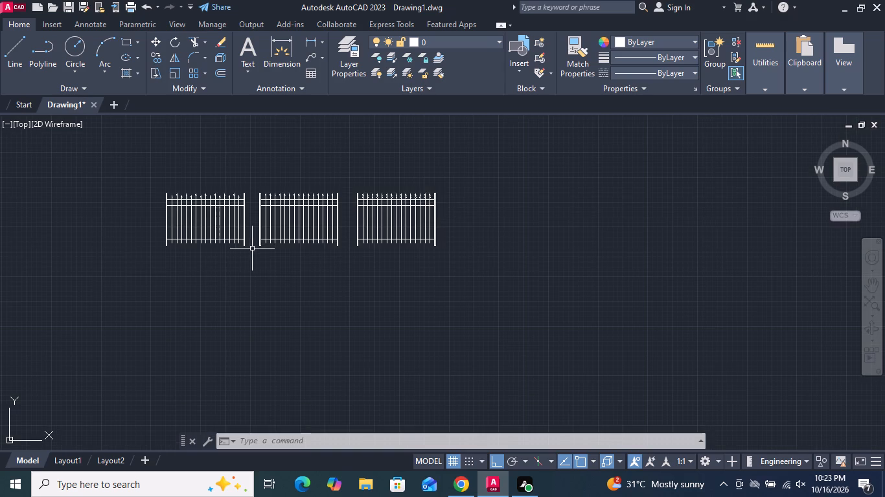
pyautogui.click(252, 248)
pyautogui.click(139, 181)
pyautogui.click(155, 50)
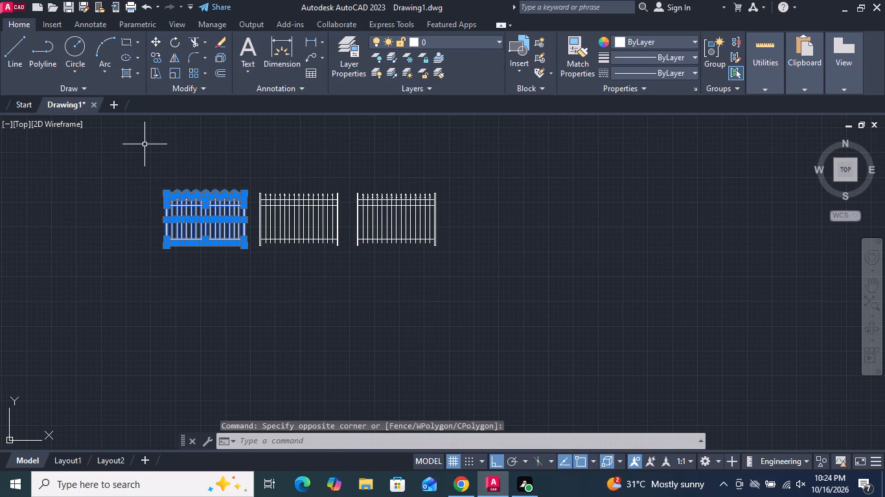
pyautogui.click(144, 144)
pyautogui.click(157, 59)
pyautogui.click(144, 160)
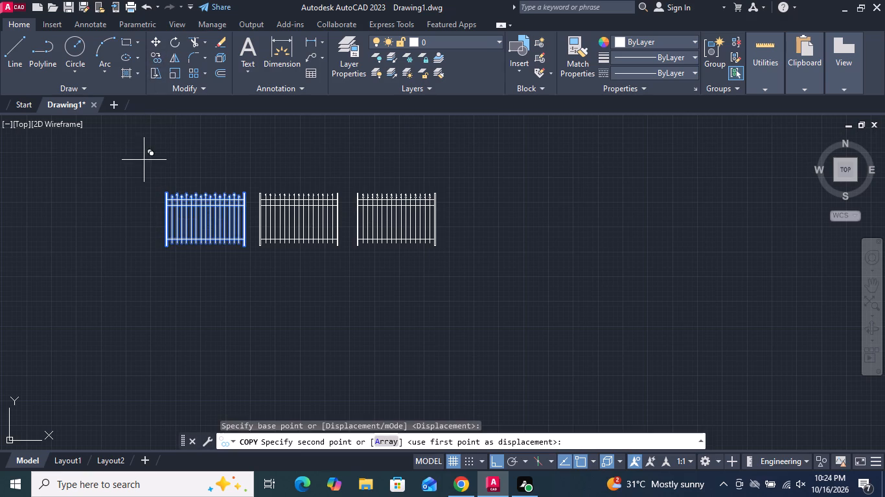
pyautogui.click(148, 232)
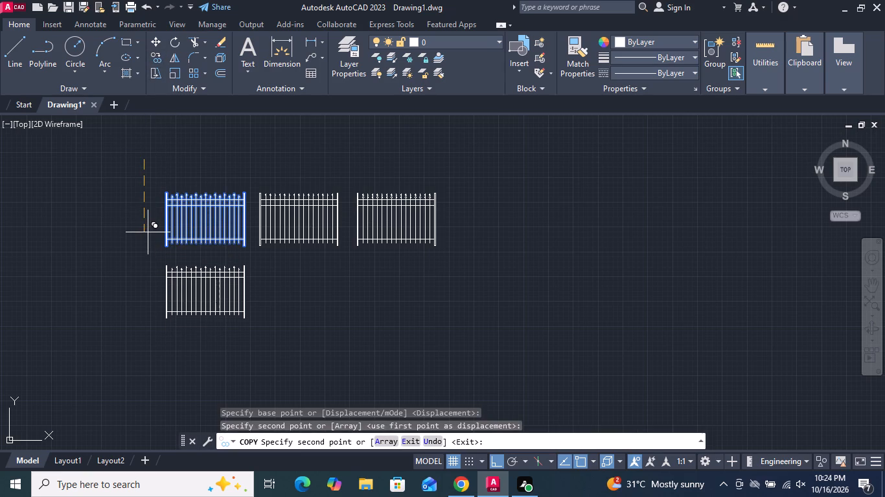
pyautogui.press('Return')
# Delete the arrowheads from the seven taller bars of the copied fence below the first one.
pyautogui.scroll(2, 203, 282)
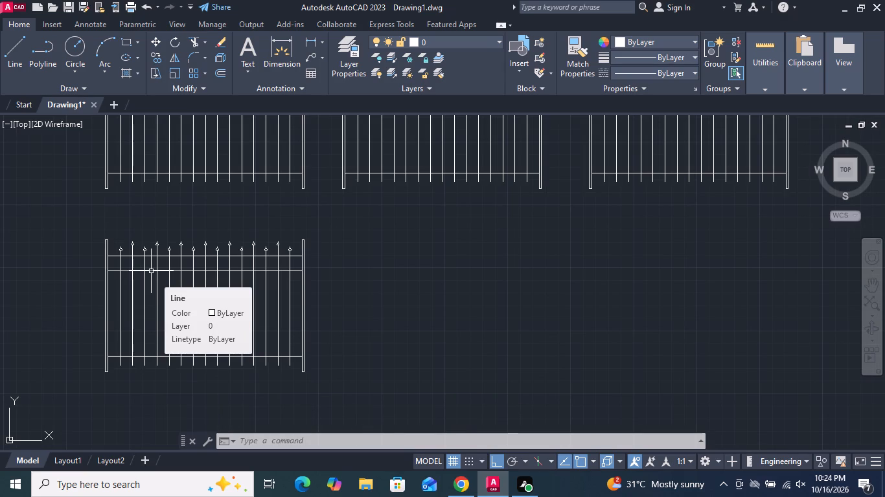
pyautogui.scroll(3, 124, 237)
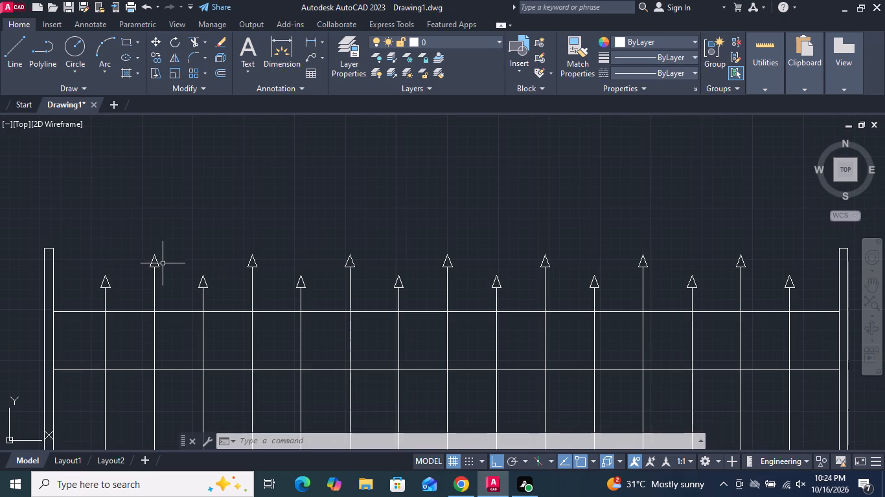
pyautogui.click(169, 262)
pyautogui.click(151, 261)
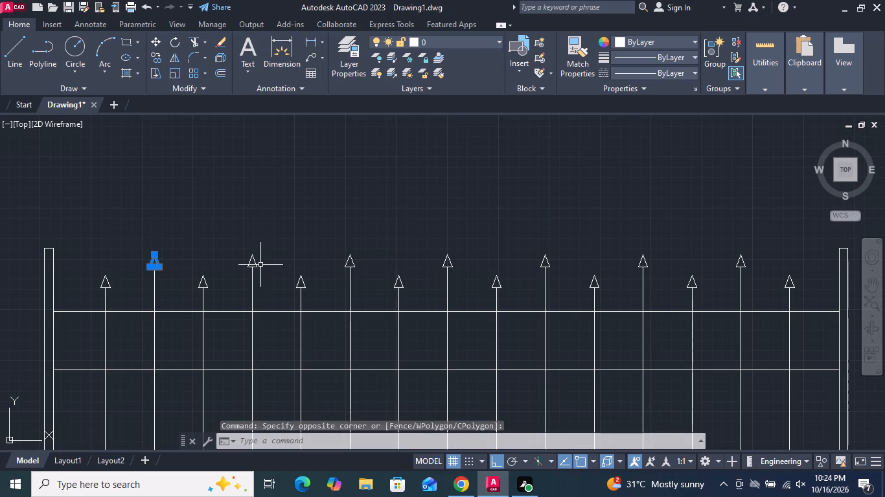
pyautogui.click(253, 263)
pyautogui.click(352, 259)
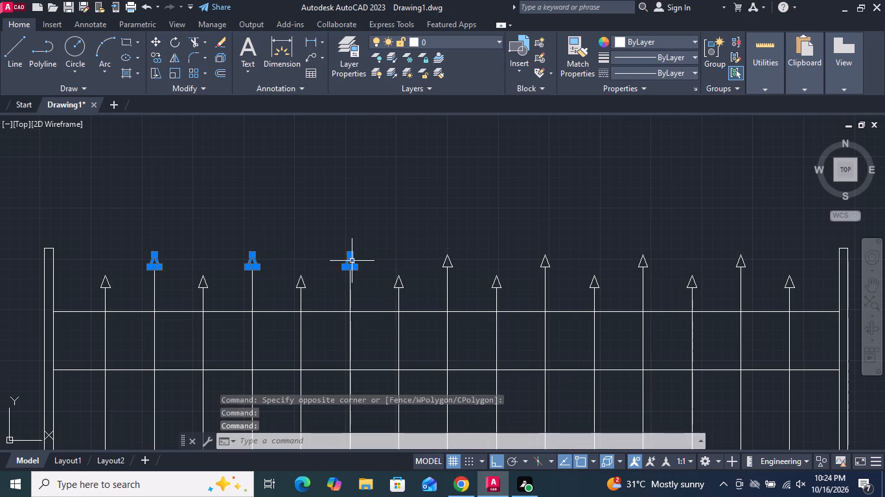
pyautogui.click(450, 262)
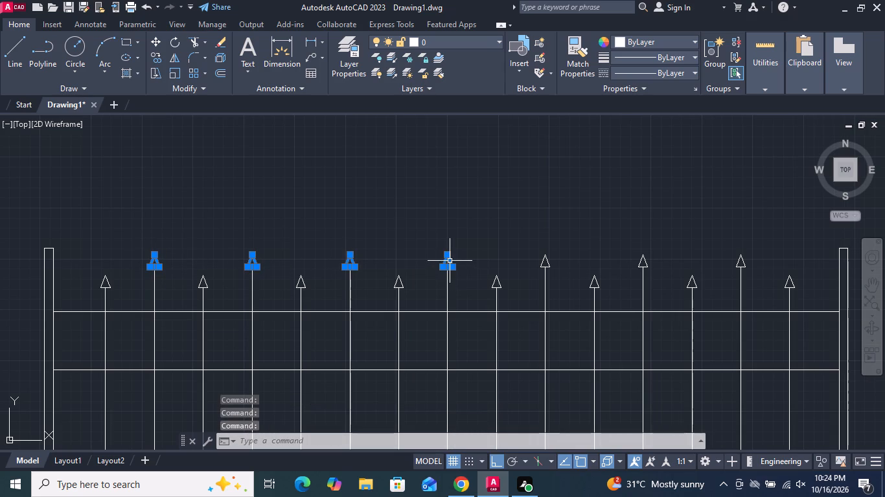
pyautogui.moveTo(368, 262); pyautogui.dragTo(54, 286, button='middle')
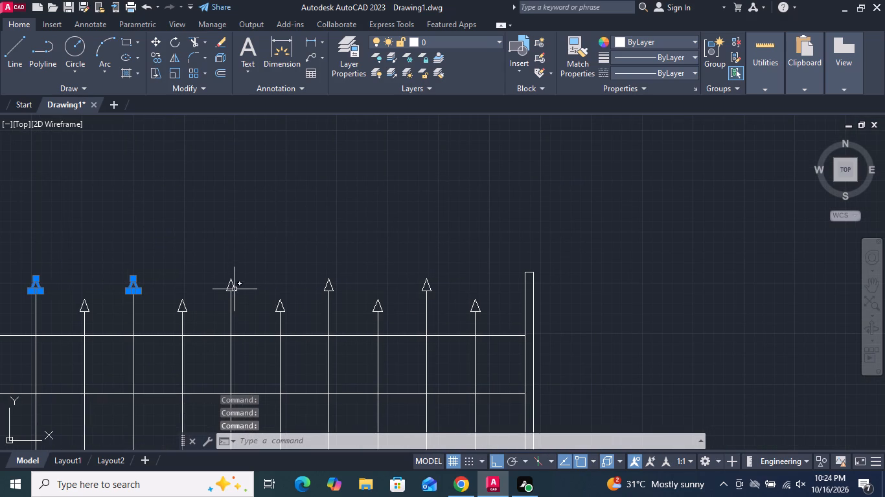
pyautogui.click(234, 286)
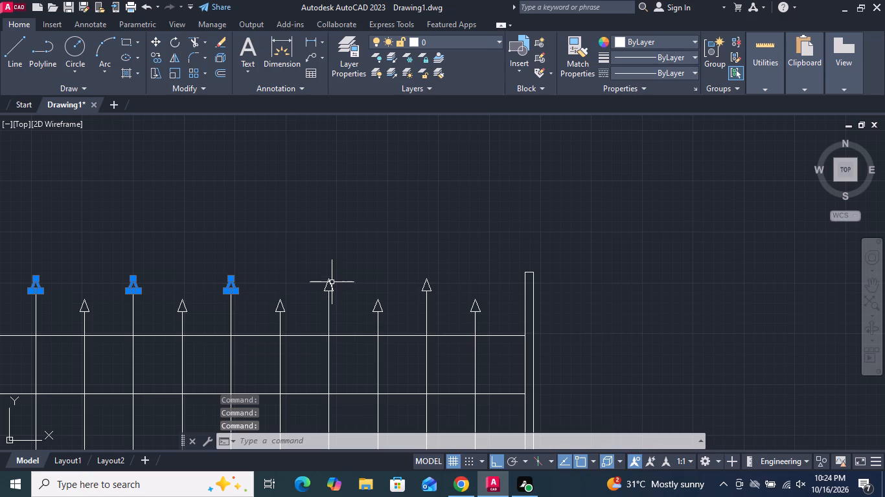
pyautogui.click(331, 283)
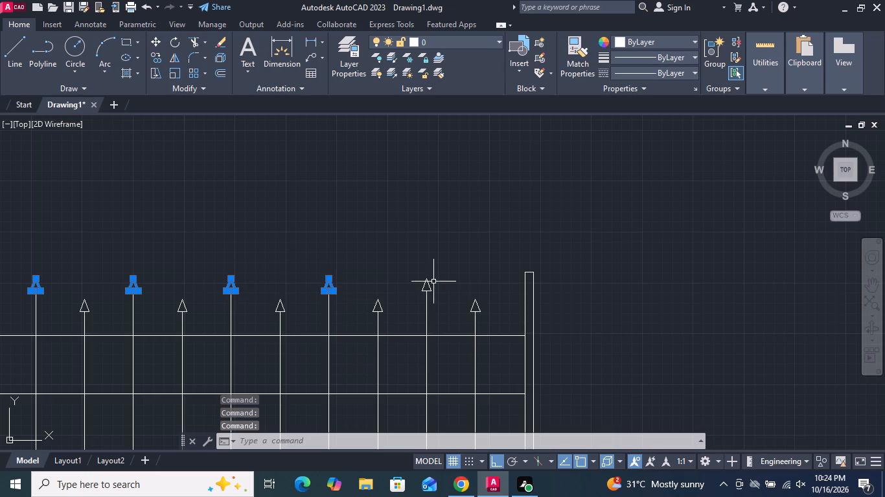
pyautogui.click(428, 281)
pyautogui.press('Delete')
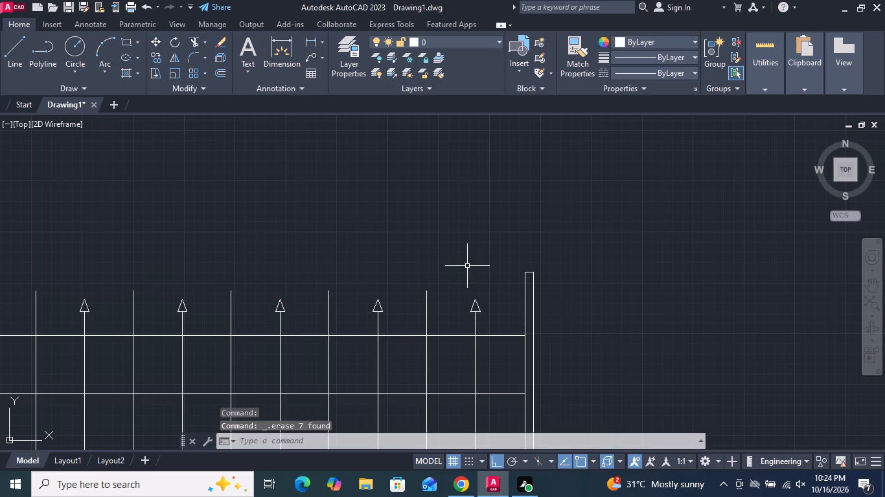
# Draw a horizontal line between the two posts of the lower fence, just above the tops of its taller bars.
pyautogui.scroll(-2, 467, 266)
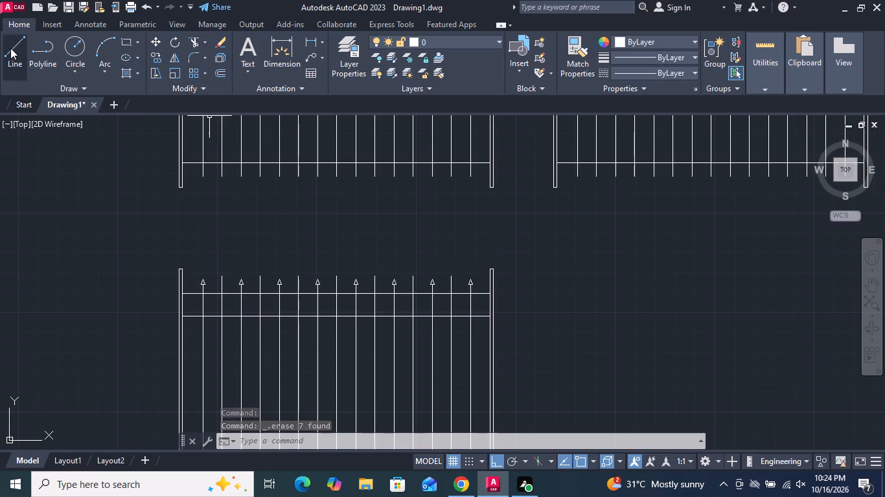
pyautogui.click(10, 48)
pyautogui.scroll(2, 190, 274)
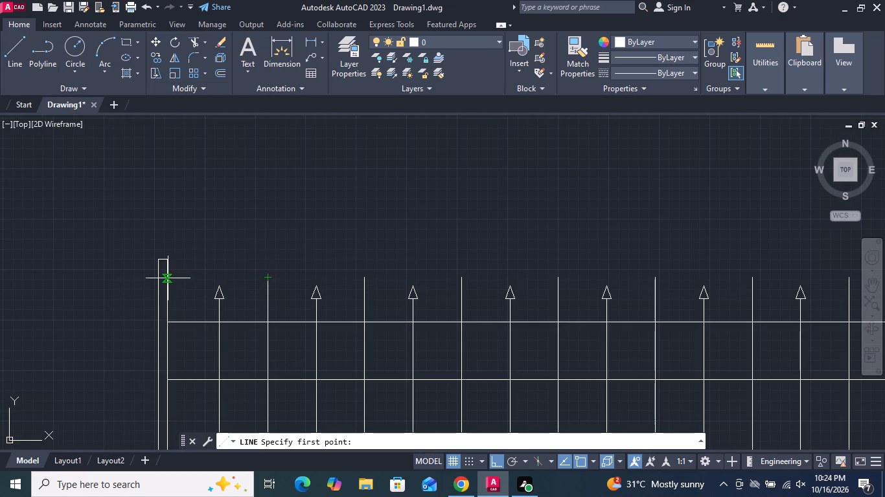
pyautogui.scroll(2, 240, 271)
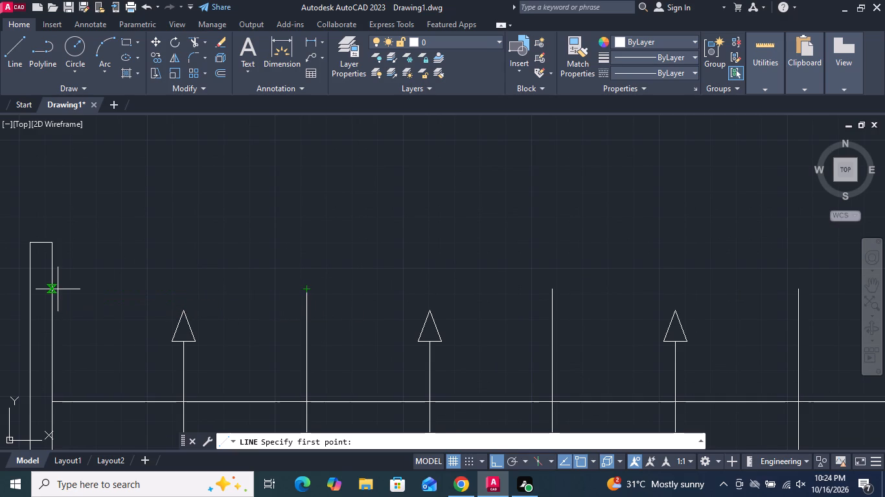
pyautogui.moveTo(51, 285); pyautogui.dragTo(77, 289)
pyautogui.scroll(-3, 213, 289)
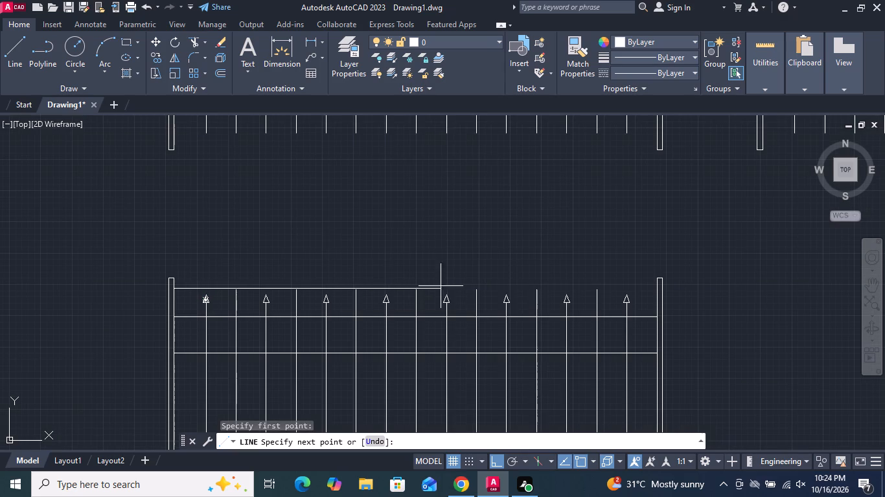
pyautogui.scroll(2, 633, 291)
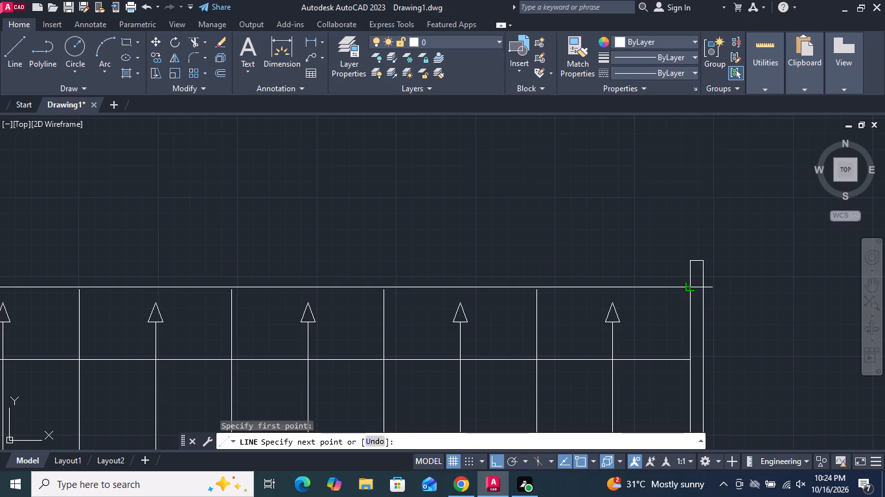
pyautogui.click(689, 289)
pyautogui.press('Return')
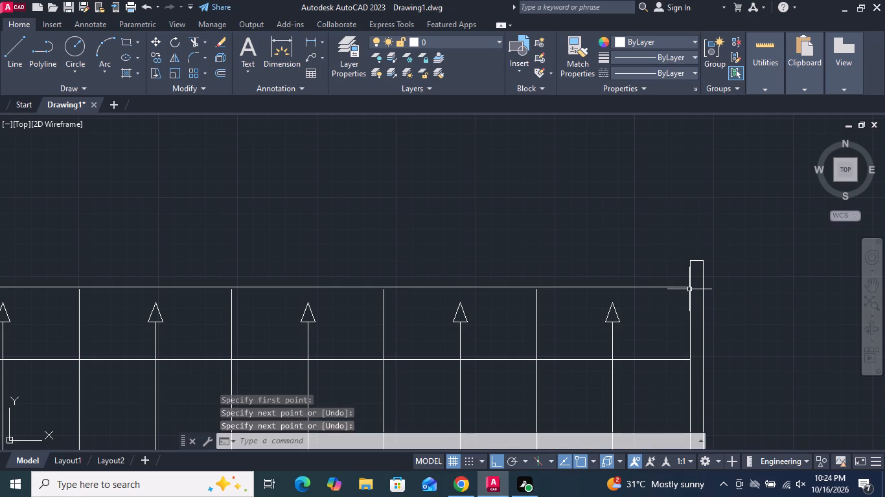
# Extend the first two taller bars of the lower fence up to the new top line.
pyautogui.scroll(-1, 583, 286)
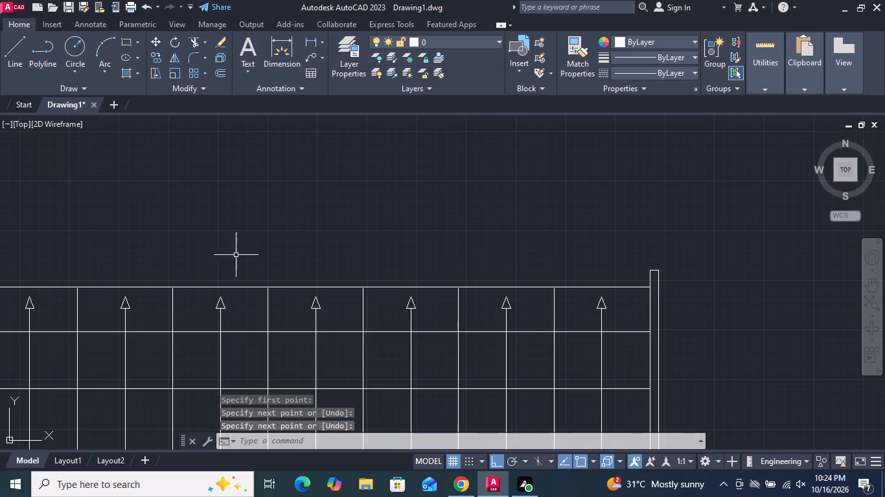
pyautogui.scroll(-3, 236, 255)
pyautogui.scroll(4, 150, 263)
pyautogui.scroll(3, 328, 292)
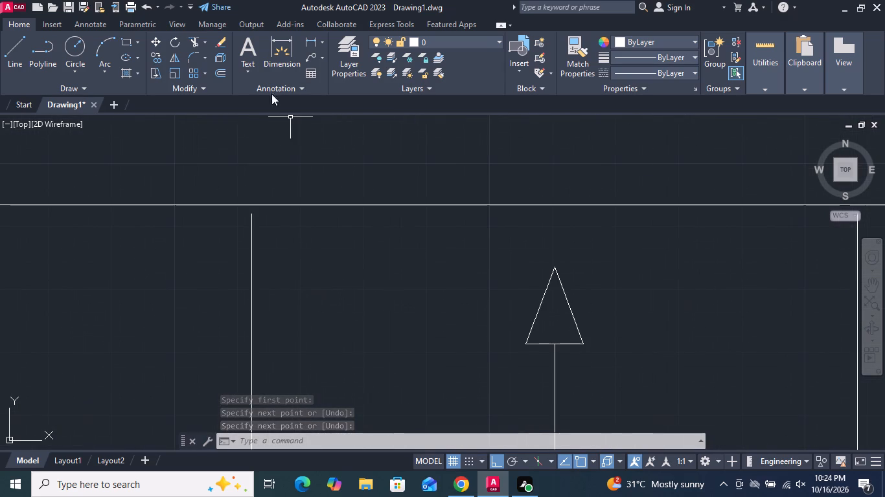
pyautogui.click(201, 43)
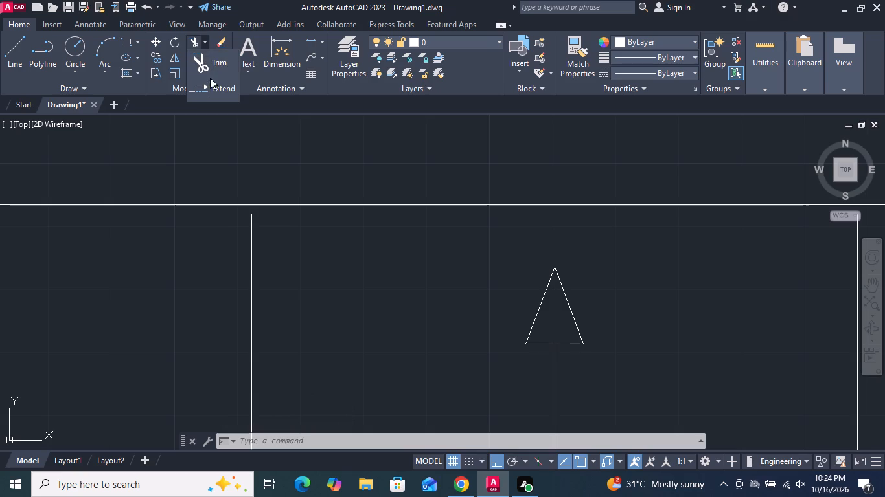
pyautogui.click(210, 86)
pyautogui.scroll(-2, 167, 227)
pyautogui.moveTo(163, 277); pyautogui.dragTo(218, 285)
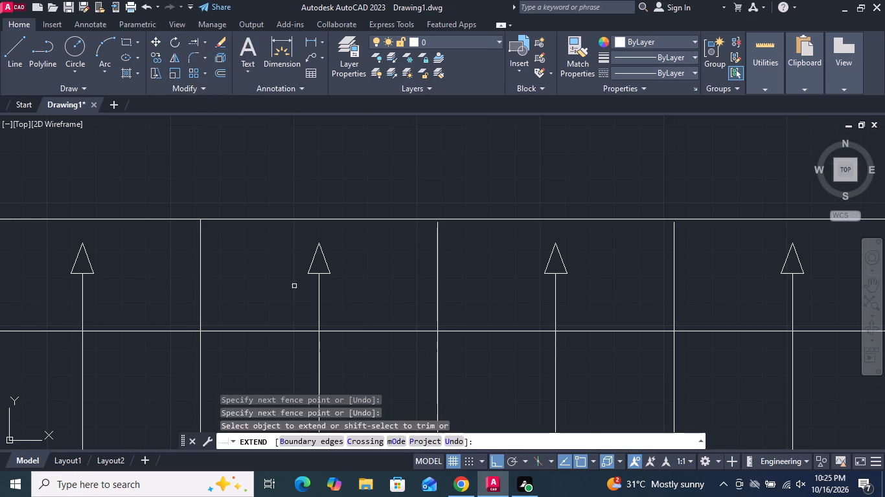
pyautogui.moveTo(386, 286); pyautogui.dragTo(478, 285)
# Extend the remaining five taller bars of the lower fence up to the top line, and finish extending.
pyautogui.scroll(-3, 479, 285)
pyautogui.moveTo(479, 285); pyautogui.dragTo(155, 300, button='middle')
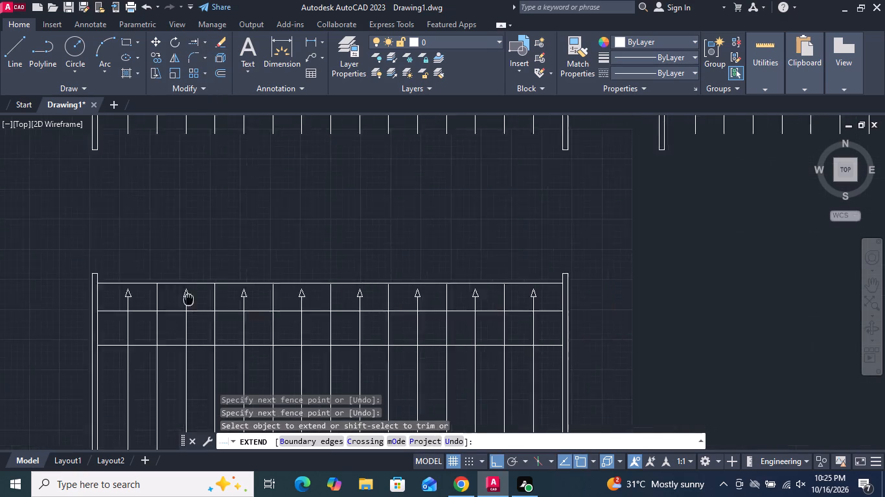
pyautogui.moveTo(155, 300); pyautogui.dragTo(0, 272, button='middle')
pyautogui.scroll(2, 28, 280)
pyautogui.moveTo(28, 279); pyautogui.dragTo(139, 295, button='middle')
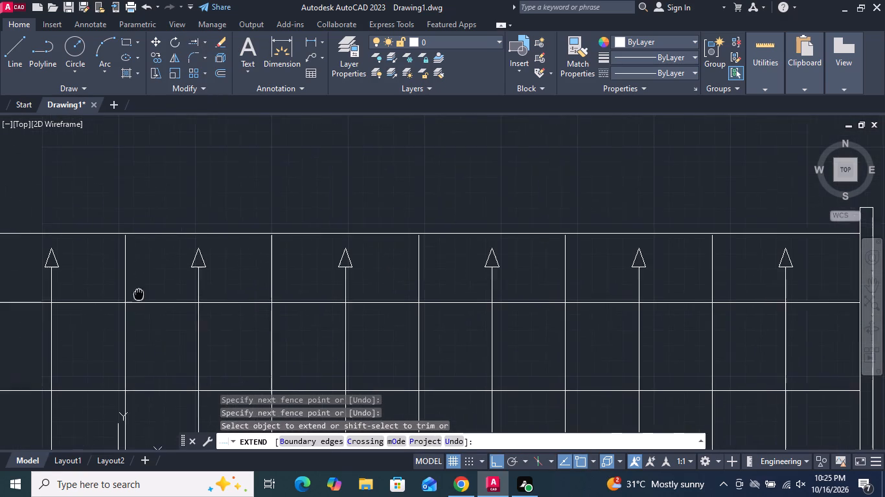
pyautogui.moveTo(139, 295); pyautogui.dragTo(141, 295, button='middle')
pyautogui.moveTo(114, 291); pyautogui.dragTo(150, 284)
pyautogui.moveTo(267, 278); pyautogui.dragTo(301, 278)
pyautogui.moveTo(410, 277); pyautogui.dragTo(441, 276)
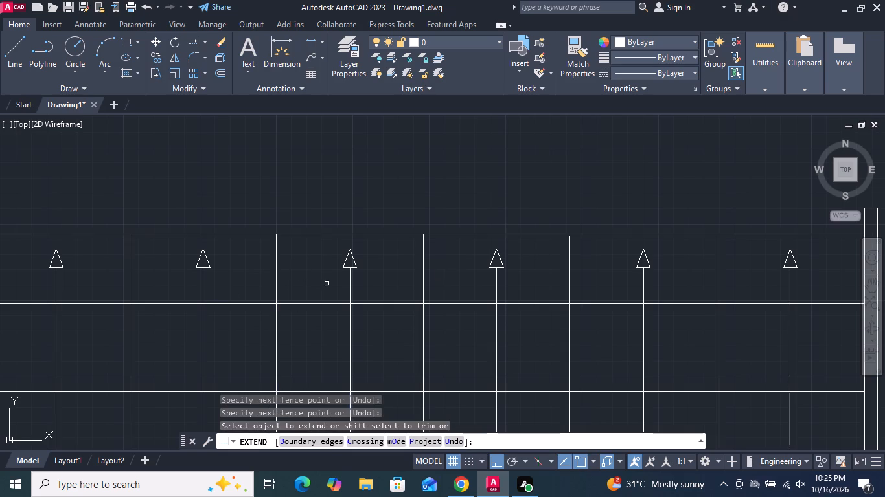
pyautogui.moveTo(536, 282); pyautogui.dragTo(579, 277)
pyautogui.moveTo(593, 278); pyautogui.dragTo(589, 280, button='middle')
pyautogui.moveTo(589, 280); pyautogui.dragTo(299, 315, button='middle')
pyautogui.moveTo(408, 305); pyautogui.dragTo(446, 304)
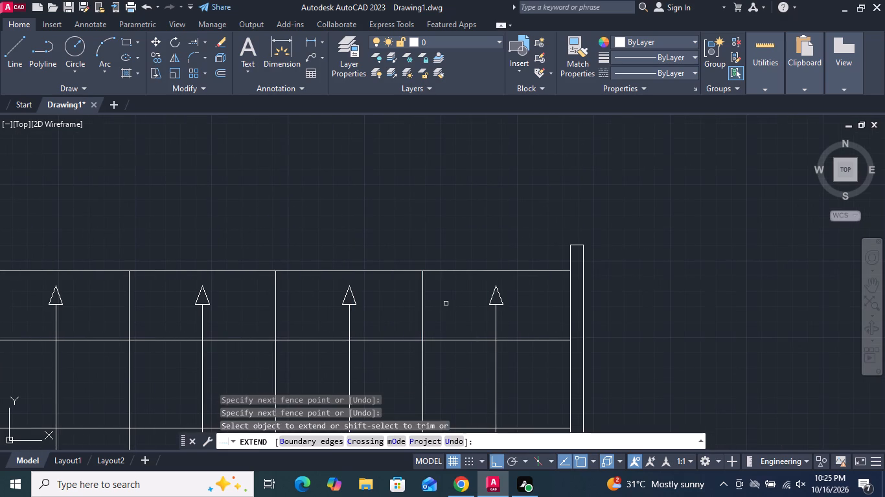
pyautogui.press('Return')
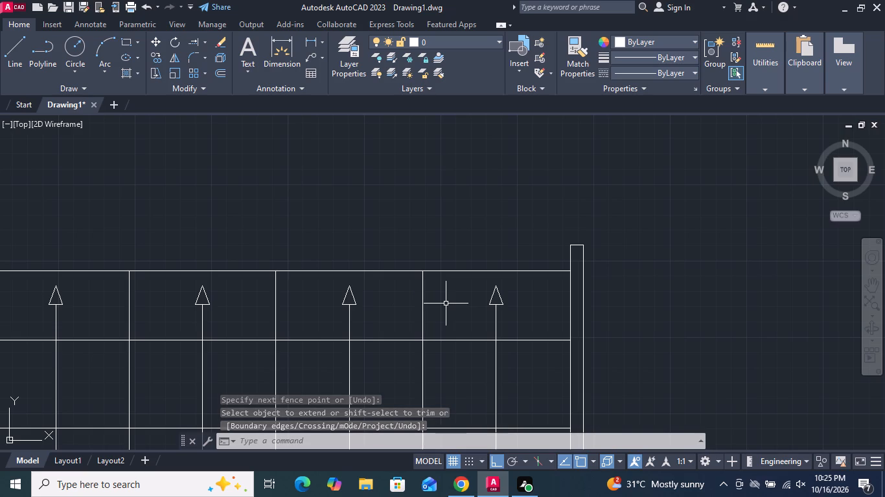
# Delete the second horizontal rail below the new top line on the lower fence.
pyautogui.scroll(-4, 446, 304)
pyautogui.moveTo(435, 351); pyautogui.dragTo(333, 276, button='middle')
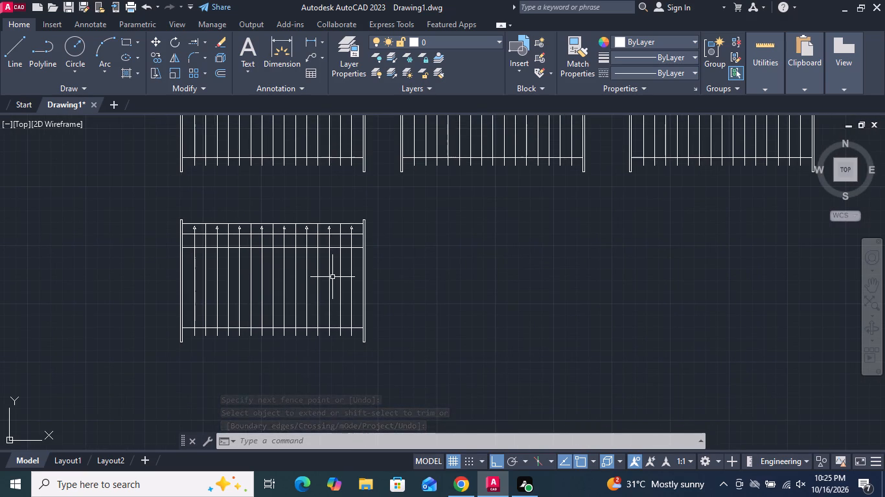
pyautogui.scroll(3, 227, 220)
pyautogui.click(213, 344)
pyautogui.click(205, 315)
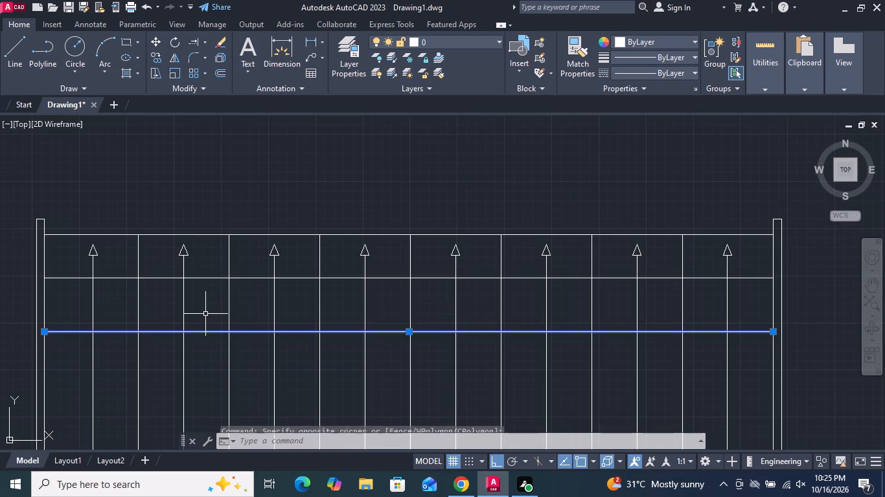
pyautogui.press('Delete')
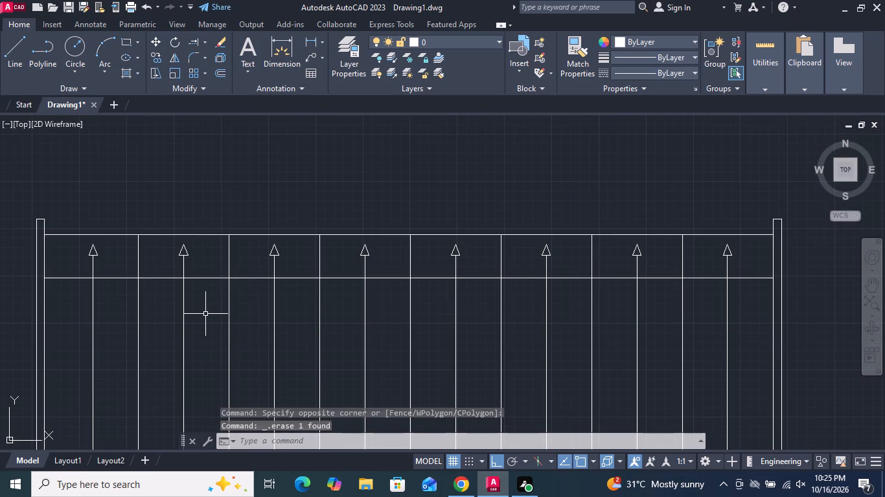
# Copy the entire lower fence horizontally about 3'-11" to the right, into the empty area beside it.
pyautogui.scroll(-3, 190, 325)
pyautogui.moveTo(233, 324); pyautogui.dragTo(102, 256, button='middle')
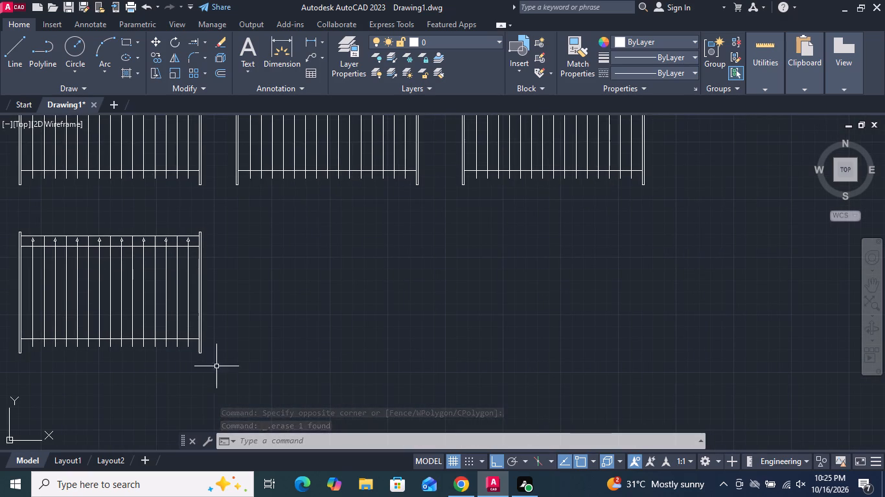
pyautogui.moveTo(239, 397); pyautogui.dragTo(226, 375)
pyautogui.click(14, 224)
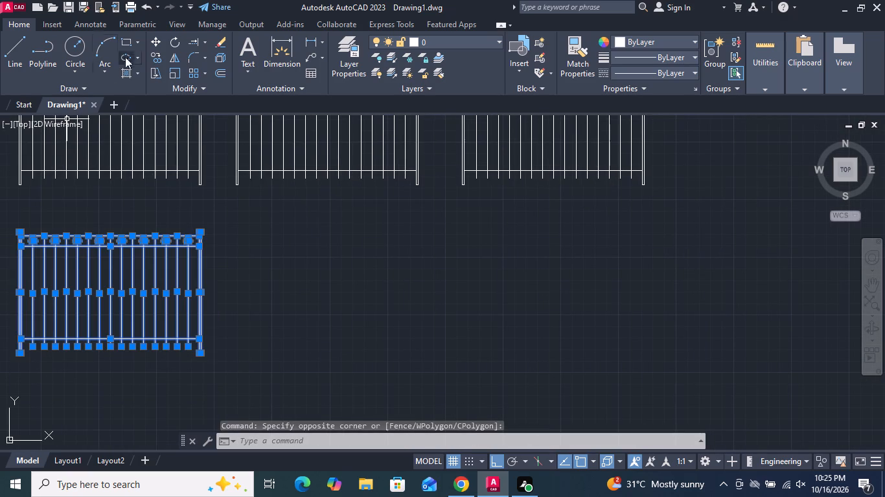
pyautogui.click(154, 54)
pyautogui.click(124, 380)
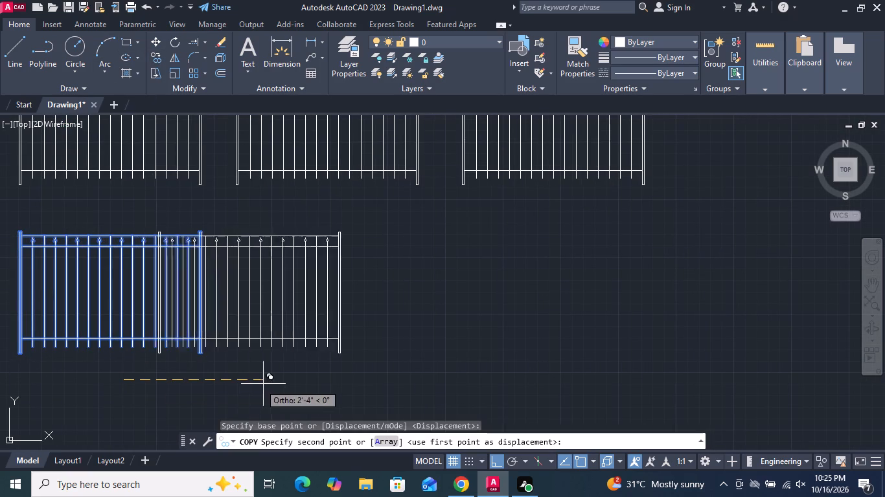
pyautogui.click(341, 386)
pyautogui.press('Return')
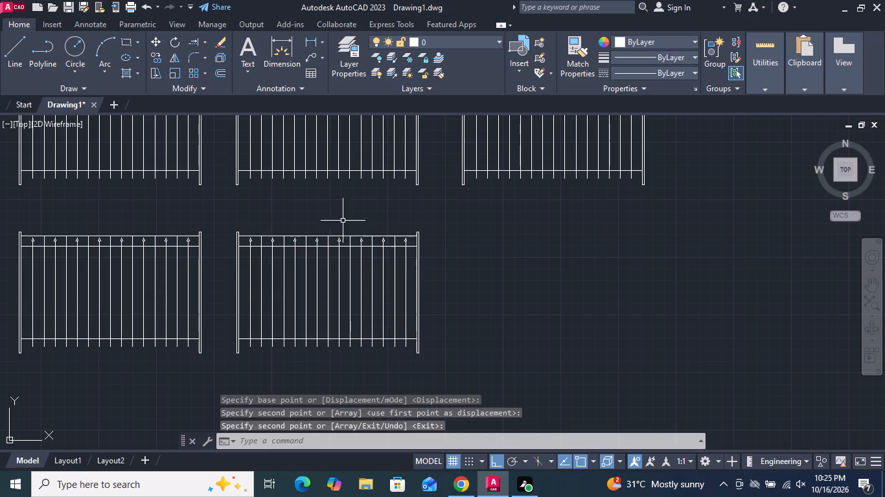
# Delete the arrowheads from all eight shorter bars of the new copy in the lower row.
pyautogui.scroll(2, 328, 219)
pyautogui.scroll(3, 82, 270)
pyautogui.moveTo(258, 288); pyautogui.dragTo(242, 285)
pyautogui.click(231, 283)
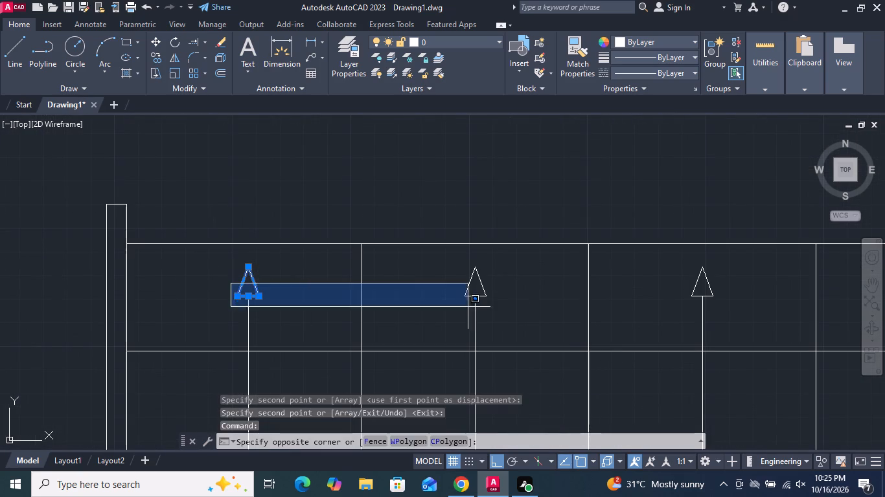
pyautogui.click(286, 261)
pyautogui.moveTo(512, 286); pyautogui.dragTo(503, 285)
pyautogui.click(464, 280)
pyautogui.scroll(-3, 431, 302)
pyautogui.scroll(3, 496, 292)
pyautogui.click(374, 304)
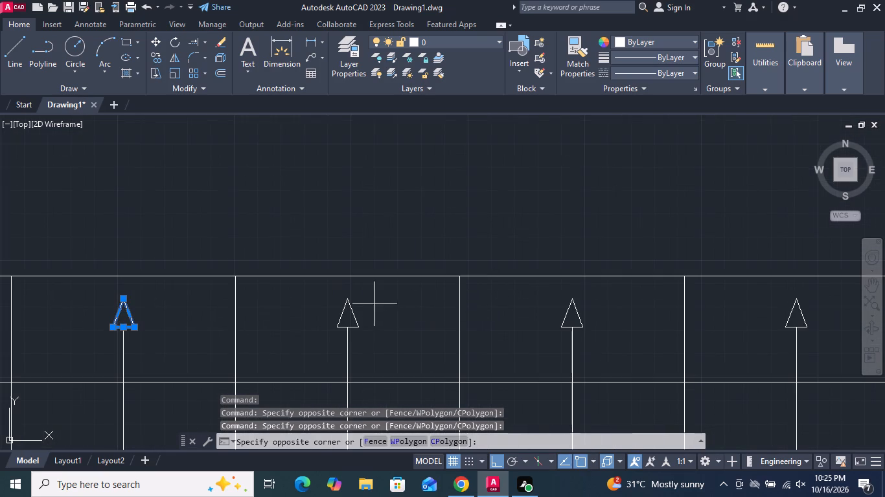
pyautogui.click(327, 310)
pyautogui.scroll(-2, 343, 315)
pyautogui.scroll(4, 479, 321)
pyautogui.moveTo(365, 309); pyautogui.dragTo(338, 307)
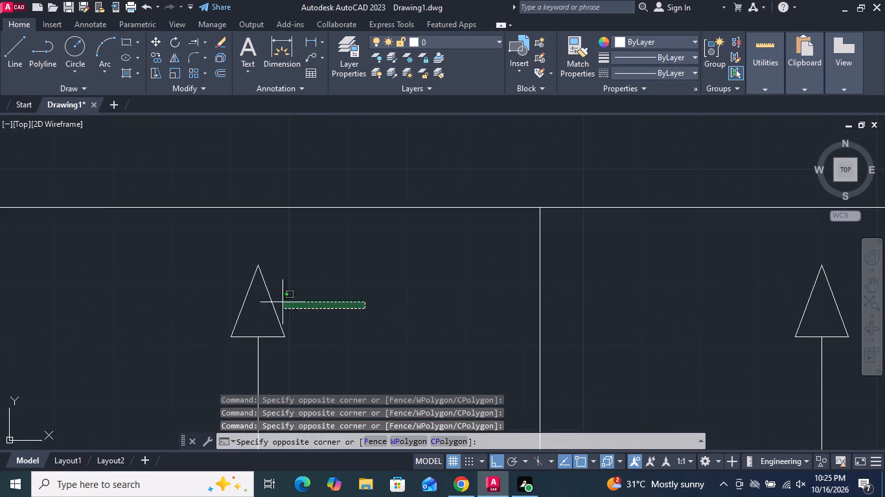
pyautogui.click(212, 284)
pyautogui.scroll(-4, 215, 285)
pyautogui.scroll(4, 301, 285)
pyautogui.moveTo(428, 309); pyautogui.dragTo(380, 307)
pyautogui.click(304, 293)
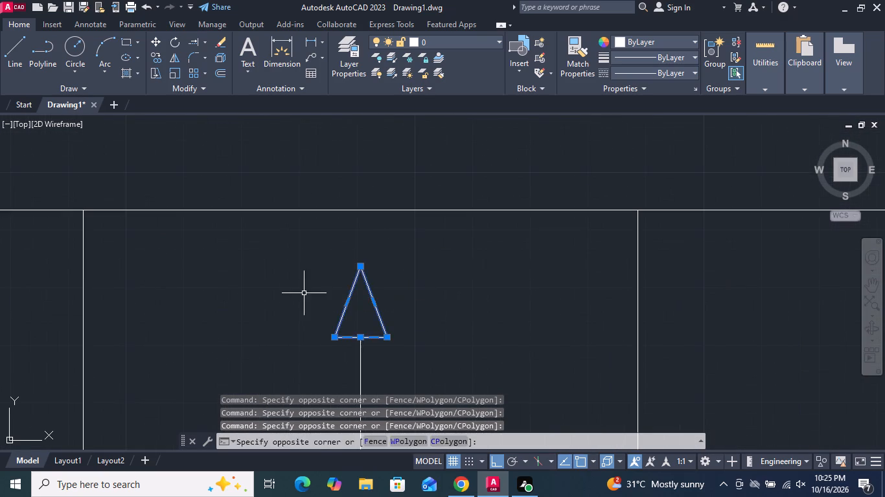
pyautogui.scroll(-3, 176, 287)
pyautogui.scroll(4, 383, 295)
pyautogui.click(302, 293)
pyautogui.click(86, 248)
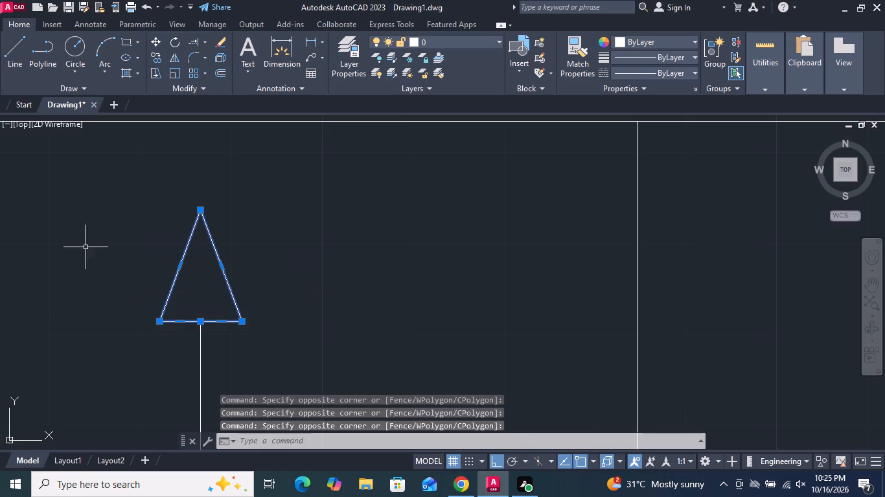
pyautogui.scroll(-3, 135, 269)
pyautogui.scroll(3, 410, 276)
pyautogui.moveTo(391, 276); pyautogui.dragTo(375, 276)
pyautogui.click(0, 213)
pyautogui.scroll(-2, 114, 239)
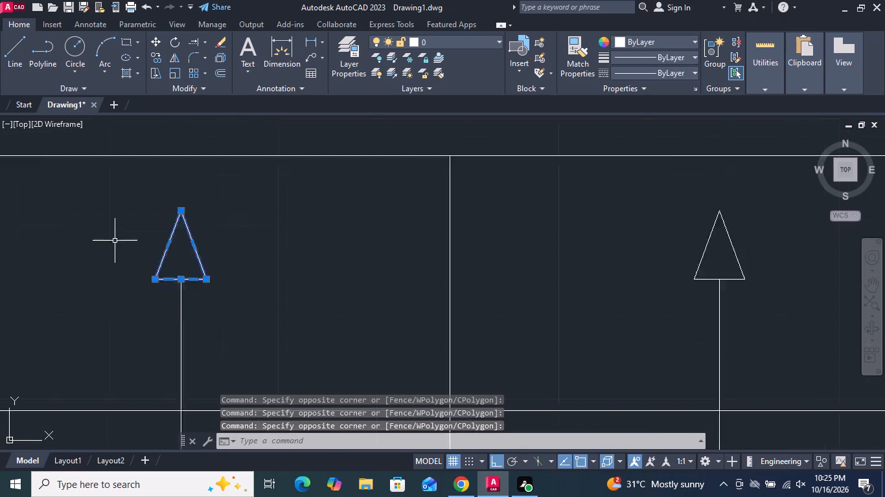
pyautogui.scroll(-2, 115, 242)
pyautogui.scroll(4, 262, 241)
pyautogui.moveTo(288, 274); pyautogui.dragTo(269, 269)
pyautogui.click(194, 254)
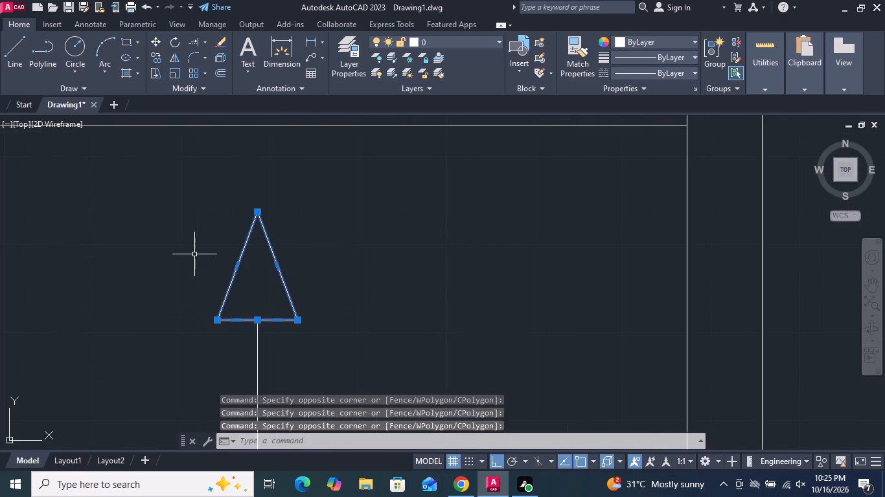
pyautogui.press('Delete')
# Extend the three leftmost shorter bars of the new lower-row fence copy up to its top rail.
pyautogui.scroll(-4, 194, 254)
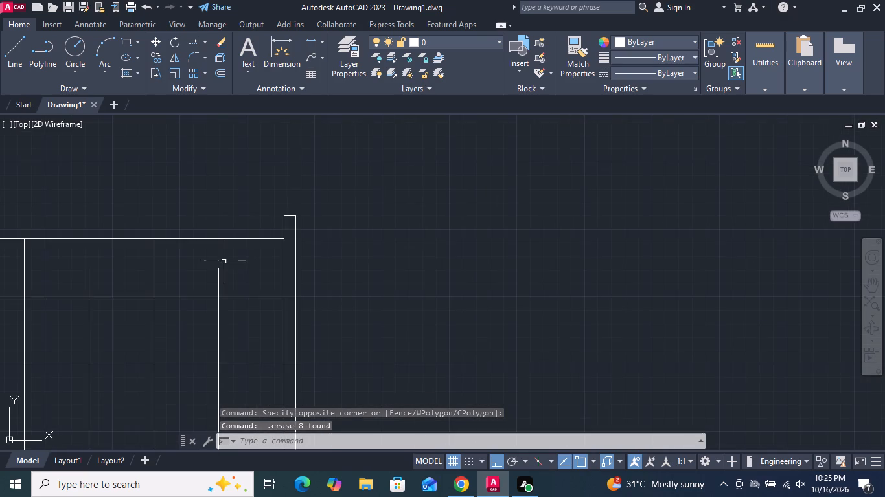
pyautogui.moveTo(225, 263); pyautogui.dragTo(557, 273, button='middle')
pyautogui.scroll(-1, 557, 273)
pyautogui.scroll(-1, 444, 304)
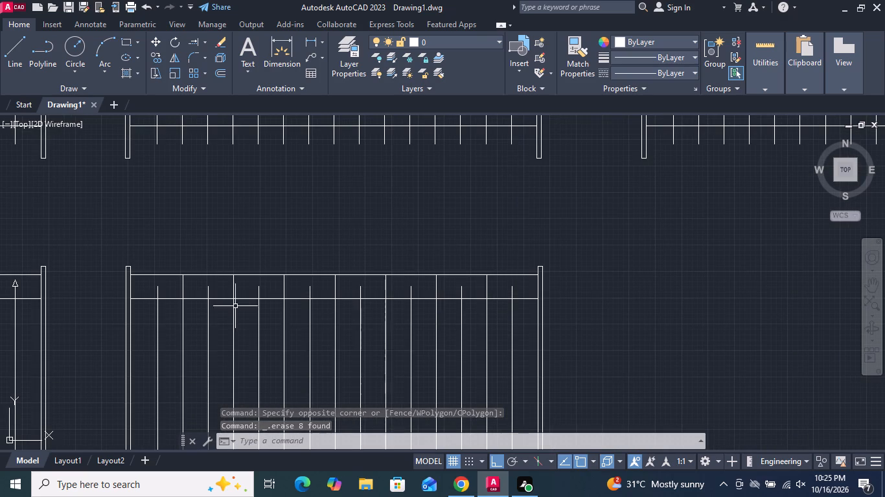
pyautogui.click(195, 43)
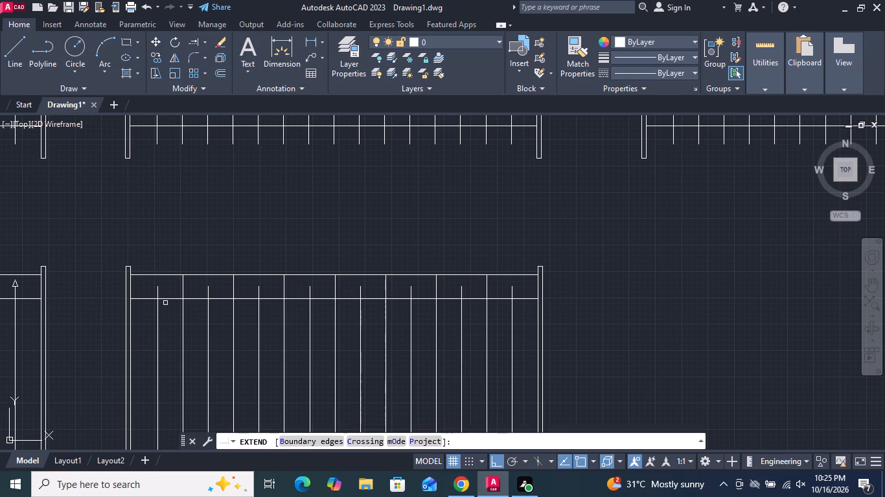
pyautogui.moveTo(163, 293); pyautogui.dragTo(152, 291)
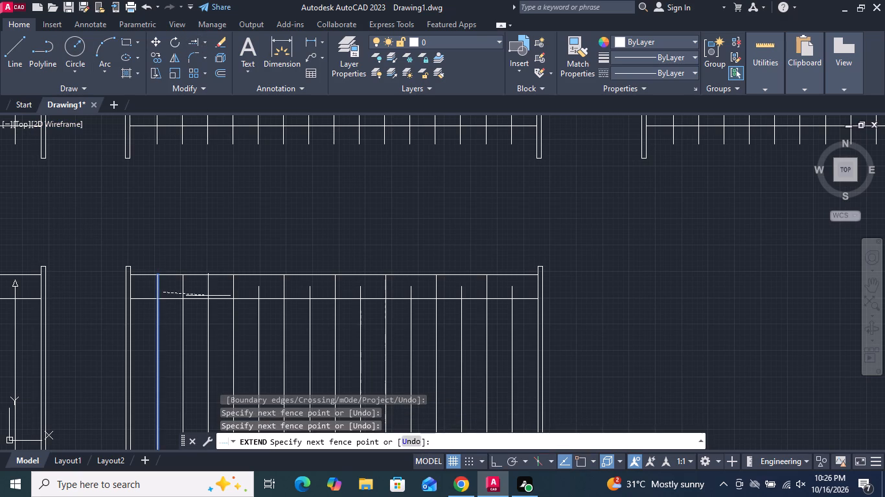
pyautogui.click(137, 291)
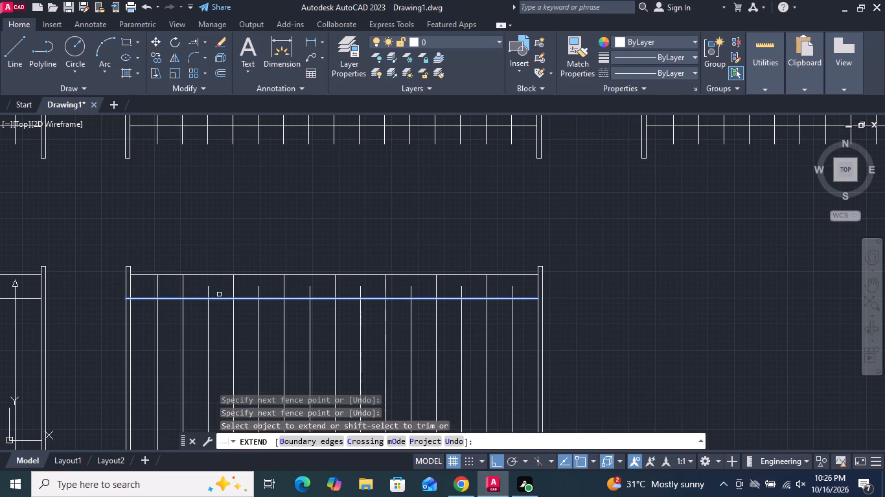
pyautogui.click(218, 293)
pyautogui.click(198, 291)
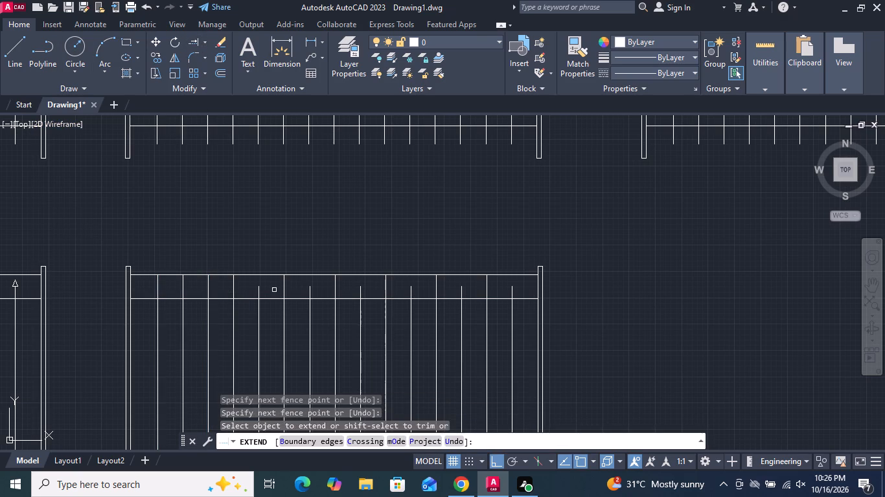
pyautogui.moveTo(274, 290); pyautogui.dragTo(260, 293)
pyautogui.click(260, 292)
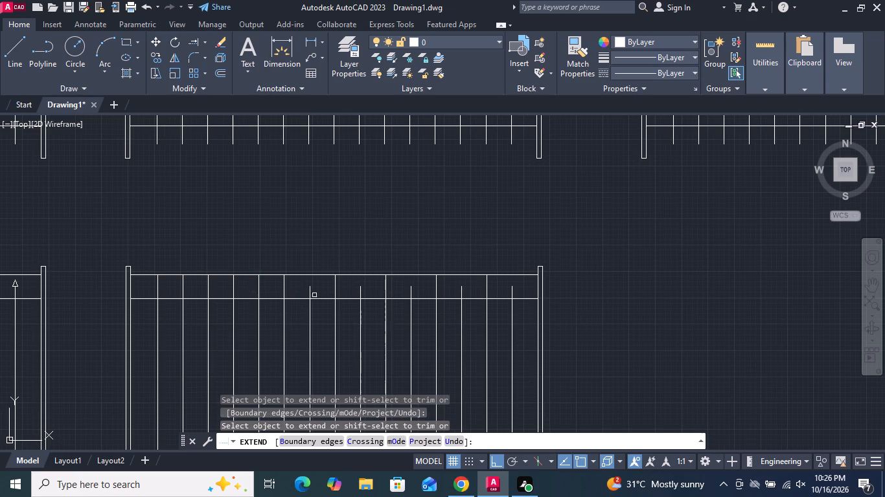
# Extend the remaining five shorter bars of the same fence up to its top rail, and finish extending.
pyautogui.click(311, 293)
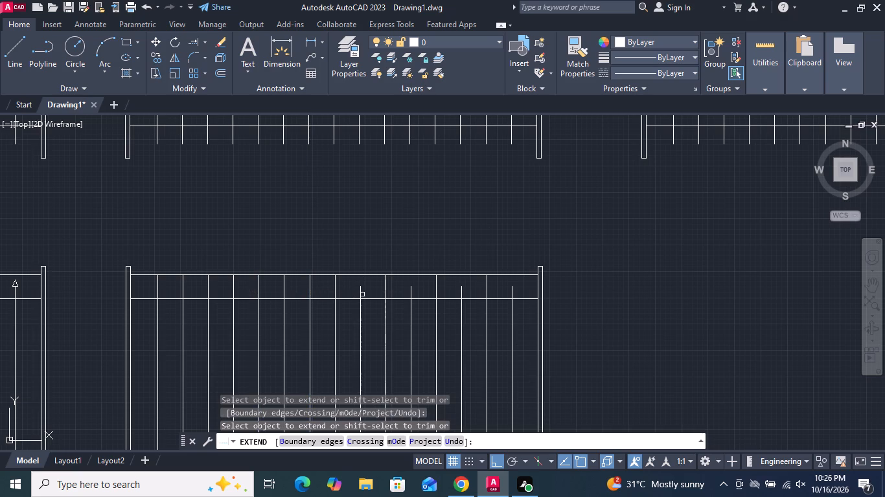
pyautogui.click(359, 294)
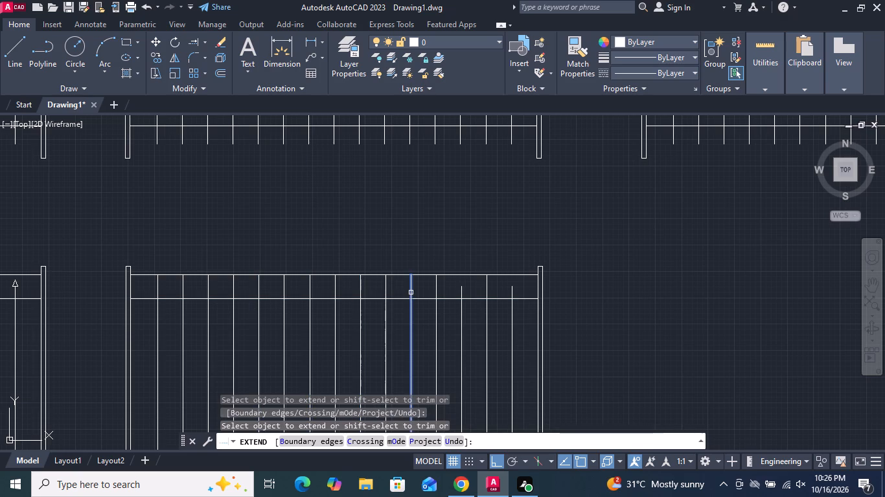
pyautogui.click(411, 293)
pyautogui.click(461, 292)
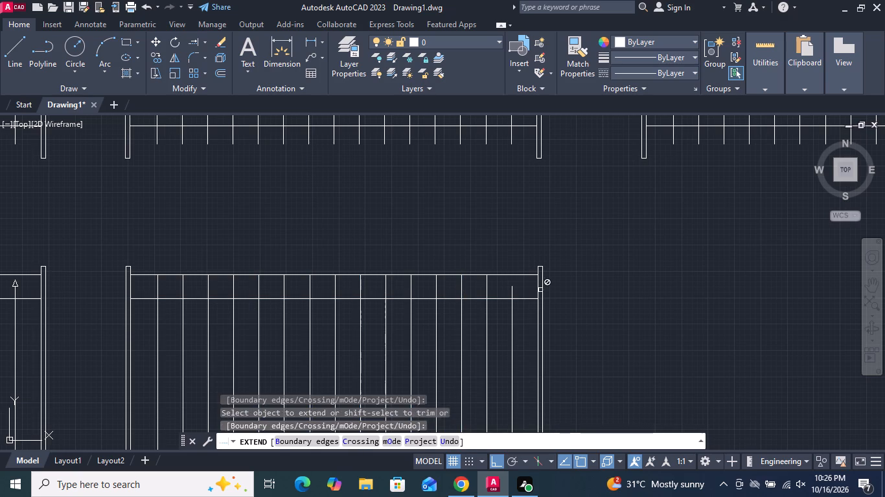
pyautogui.click(512, 289)
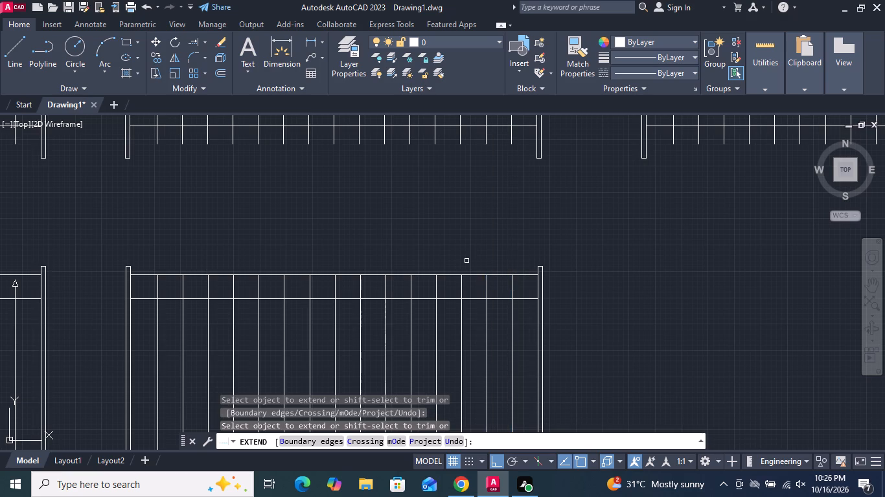
pyautogui.press('Return')
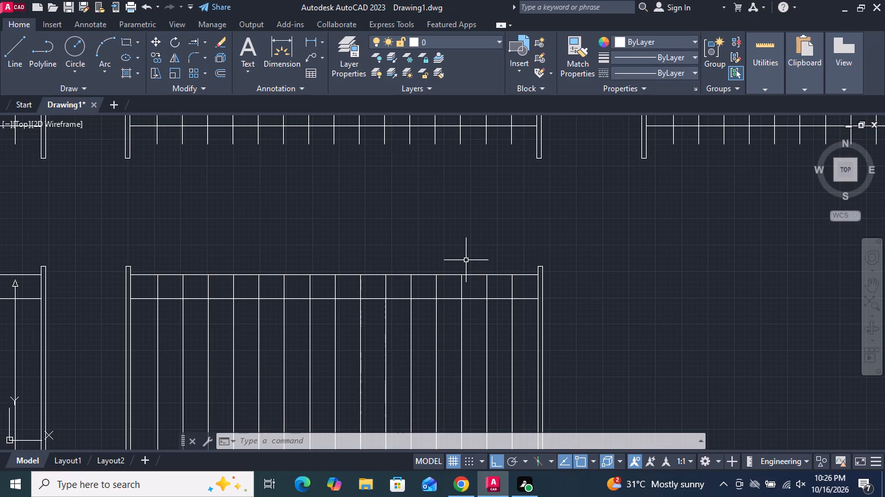
# Copy the equal-height arrowhead fence into the empty area below the hollow-oval fence with Ortho off, then turn Ortho back on.
pyautogui.scroll(-3, 198, 171)
pyautogui.moveTo(287, 247); pyautogui.dragTo(240, 317, button='middle')
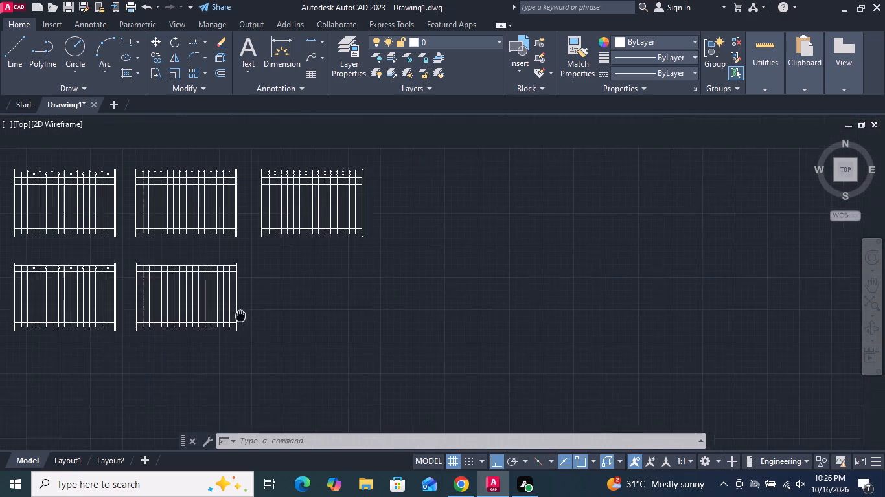
pyautogui.moveTo(240, 317); pyautogui.dragTo(239, 320, button='middle')
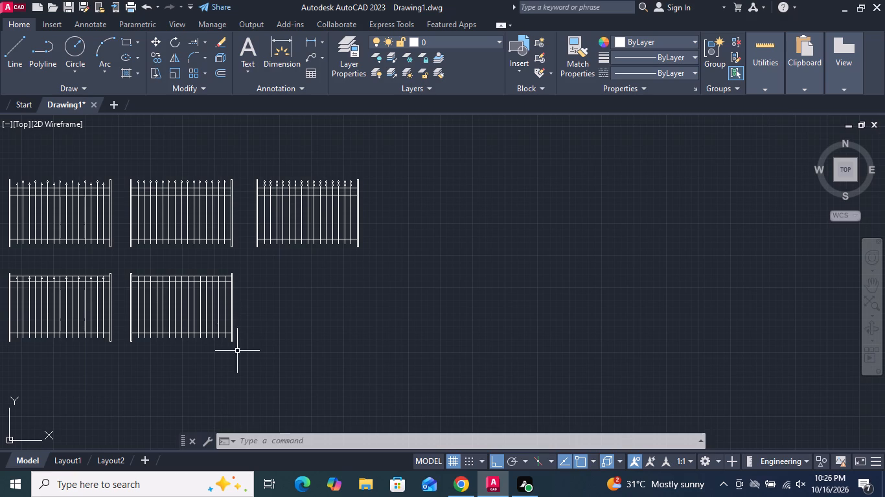
pyautogui.moveTo(317, 262); pyautogui.dragTo(397, 254, button='middle')
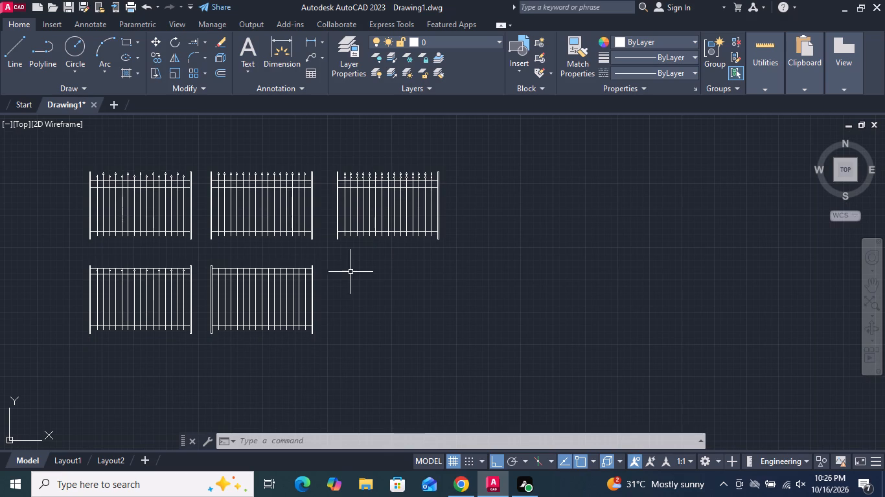
pyautogui.scroll(1, 263, 234)
pyautogui.click(359, 258)
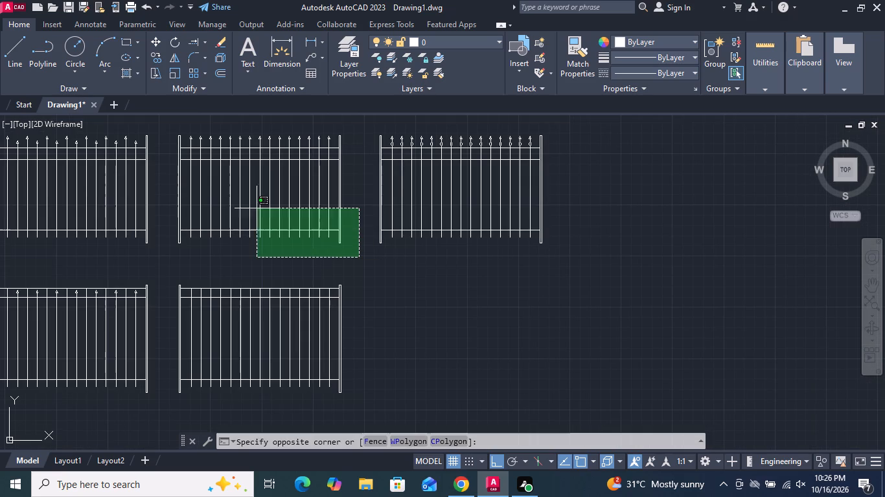
pyautogui.click(165, 130)
pyautogui.click(155, 51)
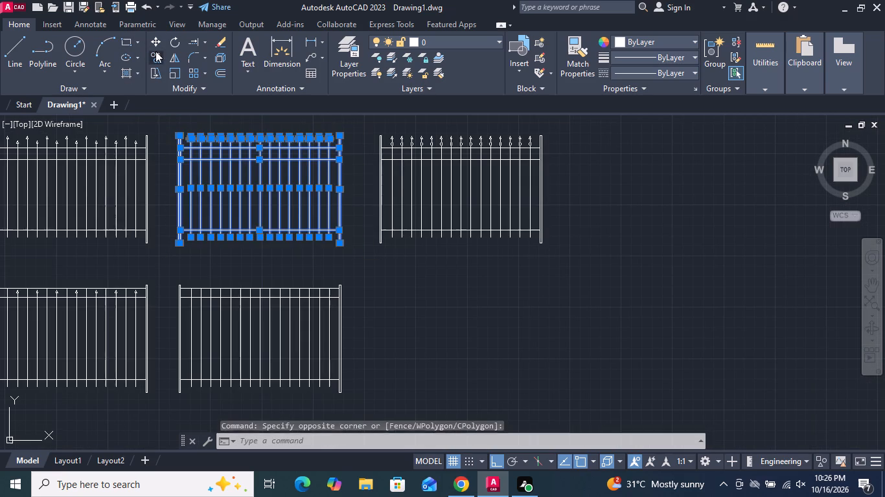
pyautogui.click(152, 122)
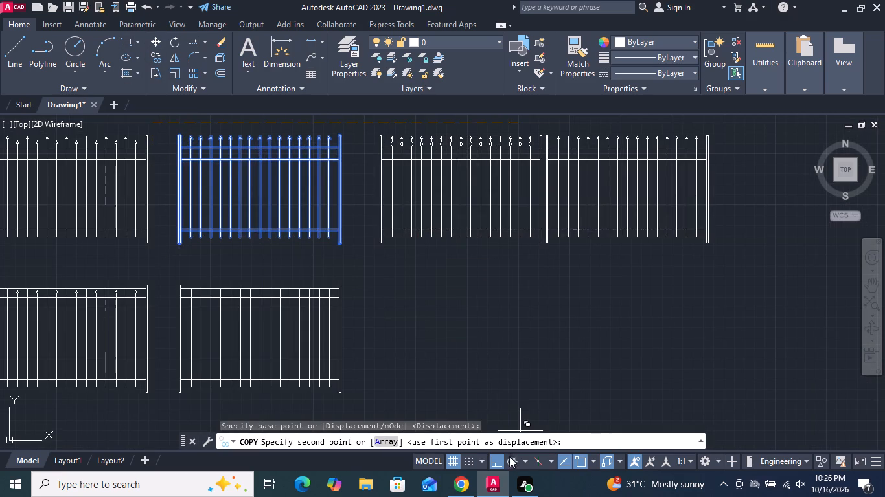
pyautogui.click(498, 467)
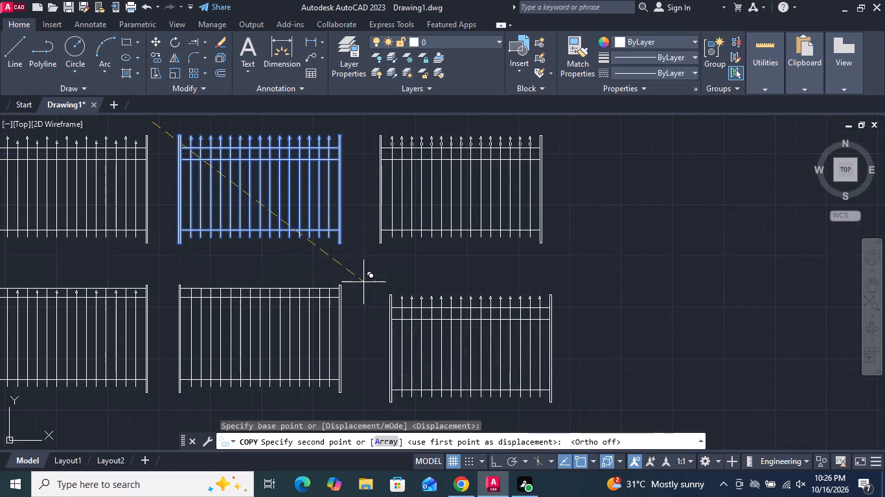
pyautogui.click(352, 269)
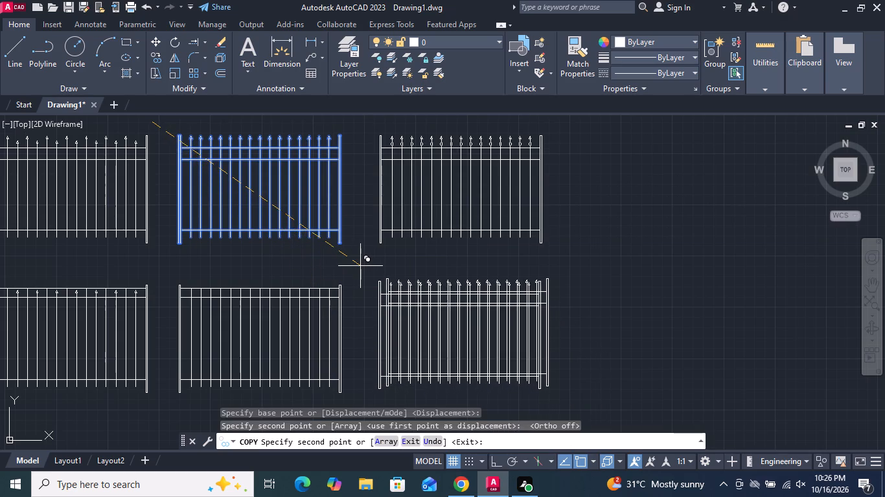
pyautogui.press('Return')
pyautogui.moveTo(360, 258); pyautogui.dragTo(368, 200, button='middle')
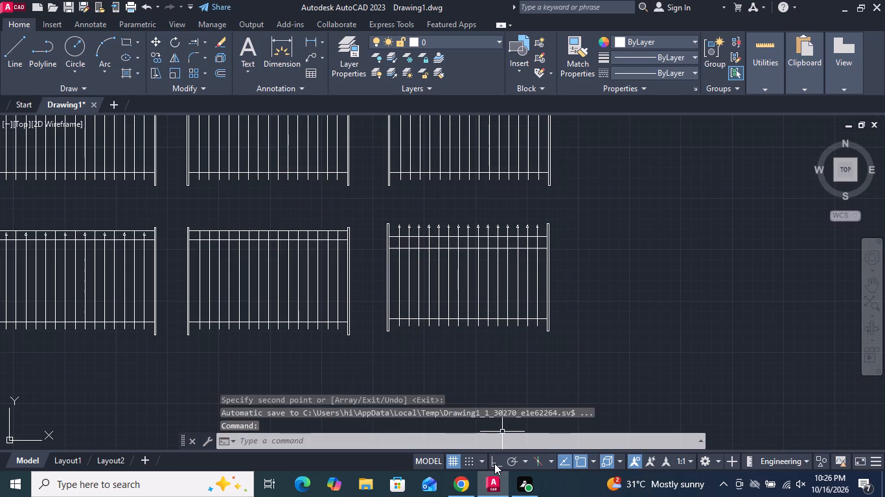
pyautogui.click(494, 463)
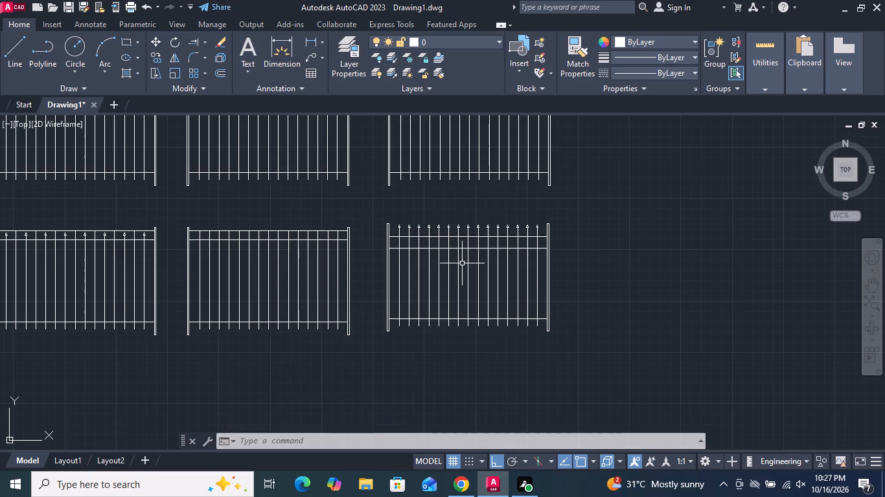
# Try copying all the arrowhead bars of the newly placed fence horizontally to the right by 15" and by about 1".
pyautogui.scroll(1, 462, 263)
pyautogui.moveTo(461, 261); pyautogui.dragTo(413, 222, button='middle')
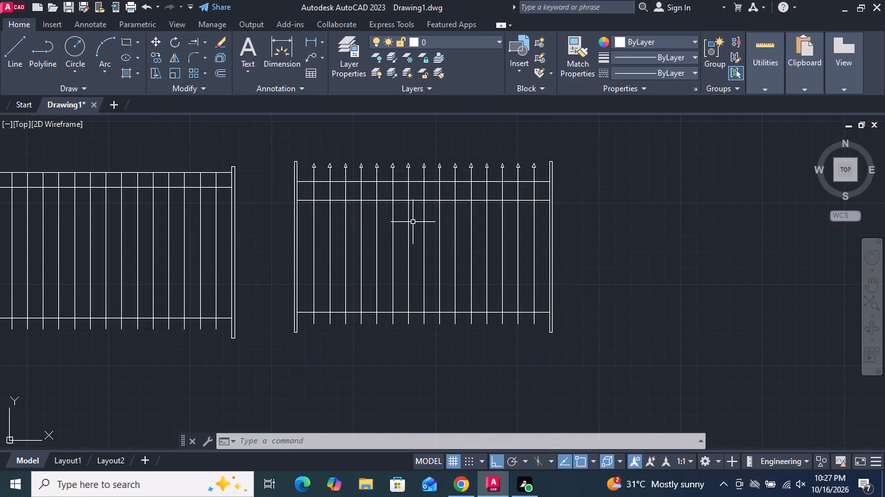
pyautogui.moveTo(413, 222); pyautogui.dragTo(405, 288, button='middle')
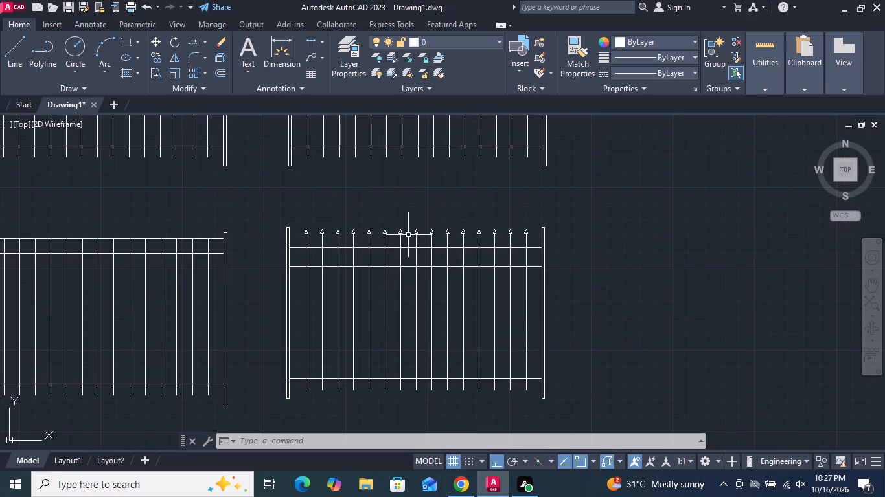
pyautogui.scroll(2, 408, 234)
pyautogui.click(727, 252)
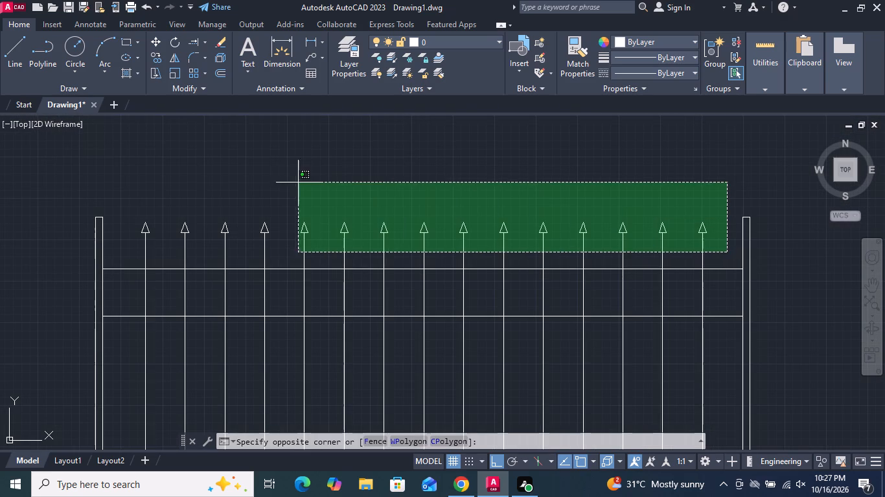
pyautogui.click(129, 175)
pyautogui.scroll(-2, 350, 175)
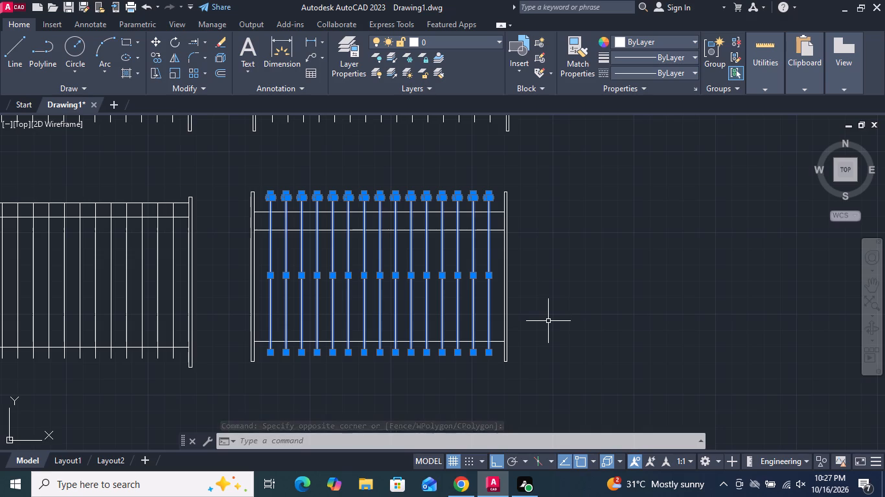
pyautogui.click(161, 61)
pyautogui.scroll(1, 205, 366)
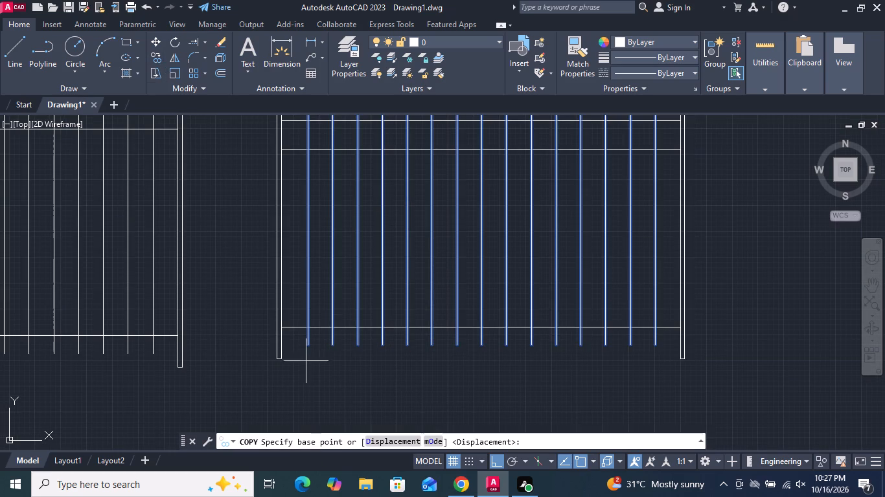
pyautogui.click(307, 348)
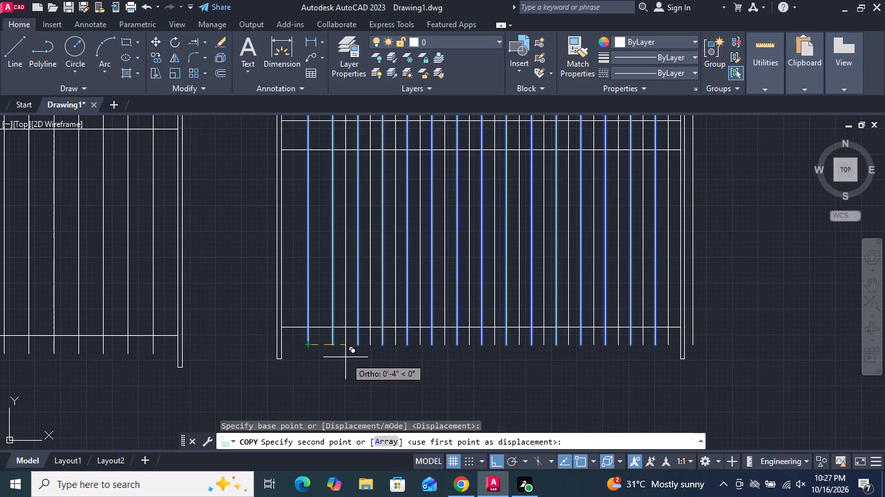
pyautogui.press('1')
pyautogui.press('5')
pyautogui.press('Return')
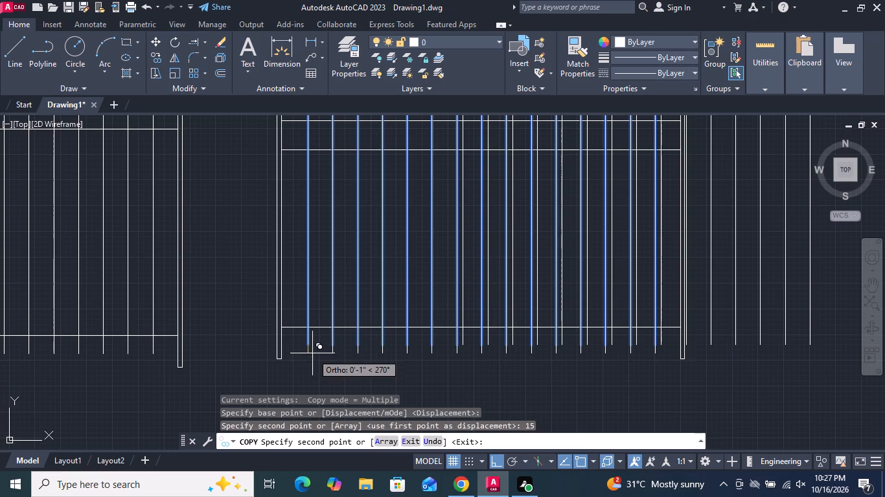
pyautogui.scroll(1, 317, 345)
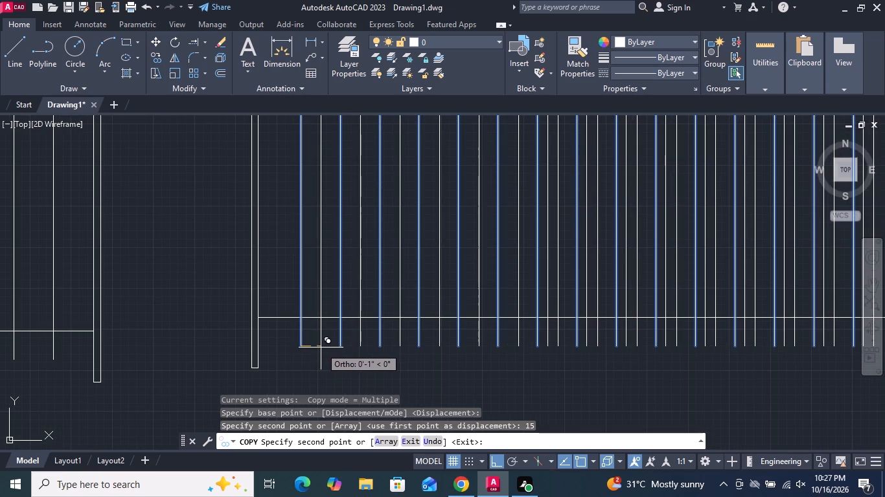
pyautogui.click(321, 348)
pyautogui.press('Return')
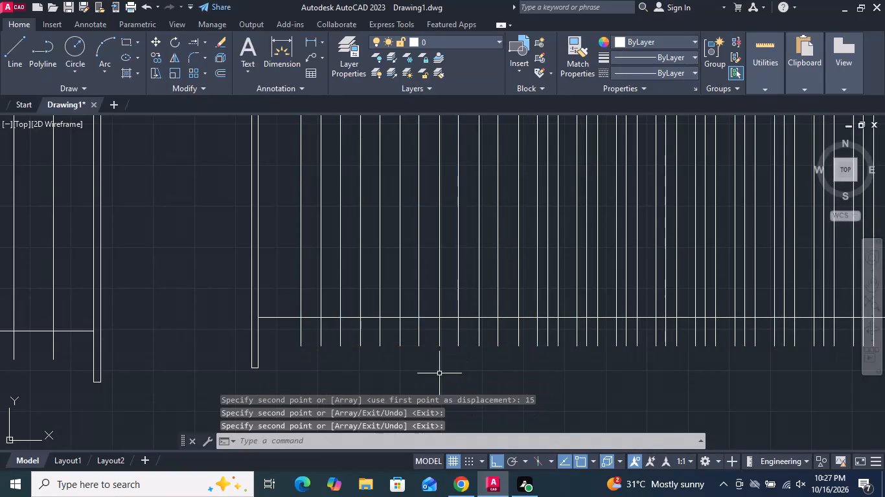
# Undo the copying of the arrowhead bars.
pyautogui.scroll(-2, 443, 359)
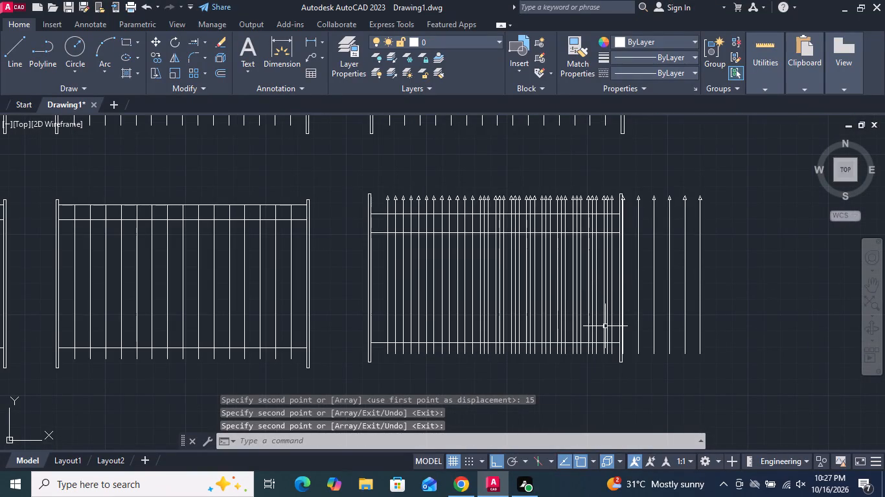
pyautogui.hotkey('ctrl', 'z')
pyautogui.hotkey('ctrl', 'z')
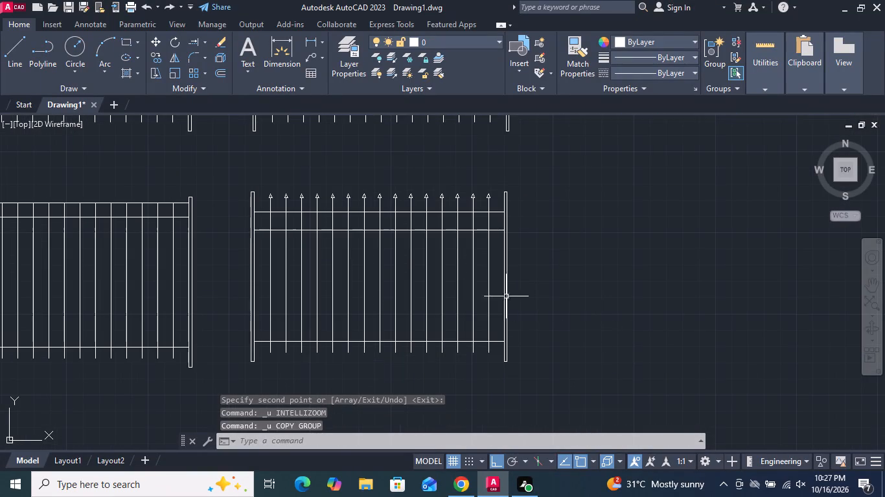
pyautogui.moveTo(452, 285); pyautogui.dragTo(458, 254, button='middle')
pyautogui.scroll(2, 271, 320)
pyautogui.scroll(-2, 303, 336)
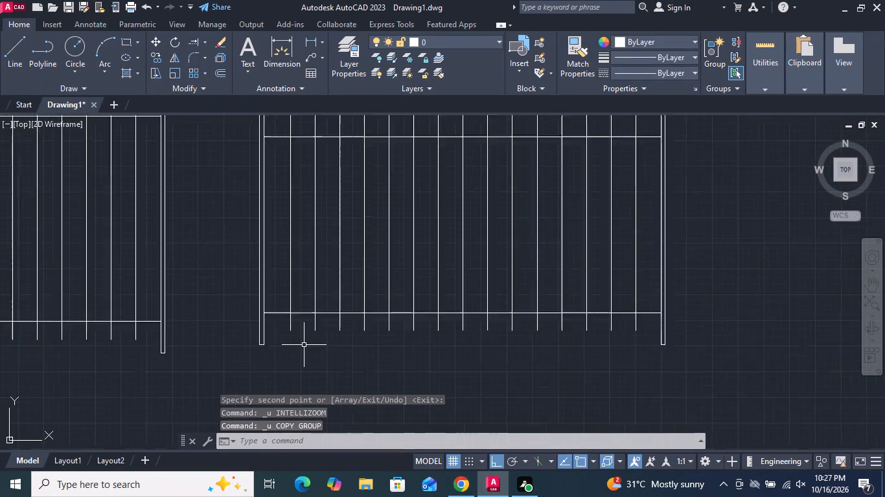
# Copy the first arrowhead bar of the newly placed fence between the left post and that bar, and midway into the first four bar gaps.
pyautogui.scroll(-1, 304, 345)
pyautogui.scroll(2, 303, 225)
pyautogui.click(304, 282)
pyautogui.click(273, 248)
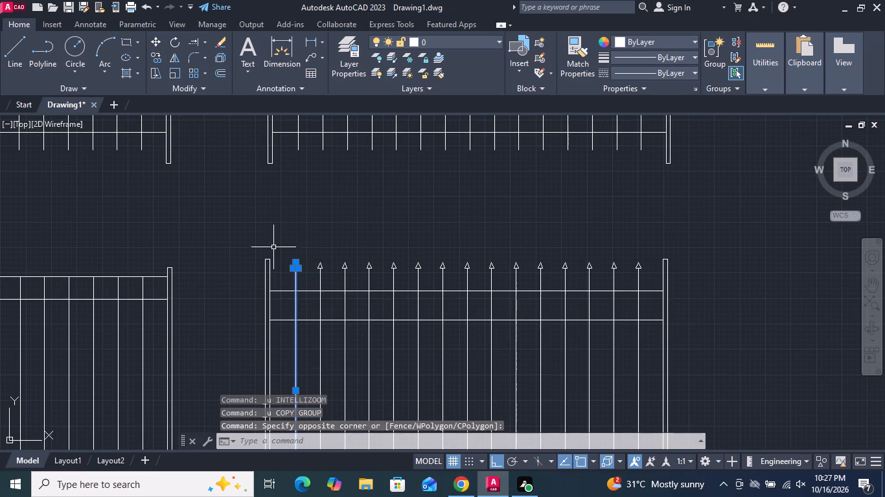
pyautogui.click(158, 53)
pyautogui.scroll(-1, 264, 138)
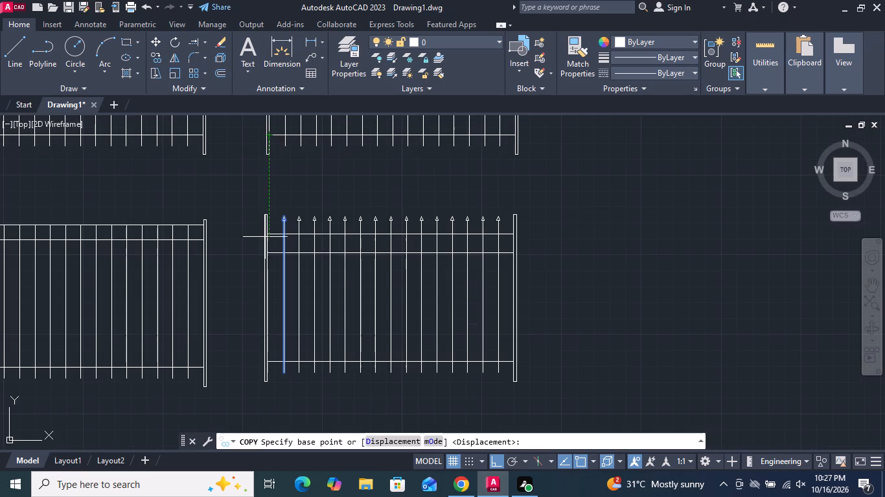
pyautogui.scroll(2, 294, 380)
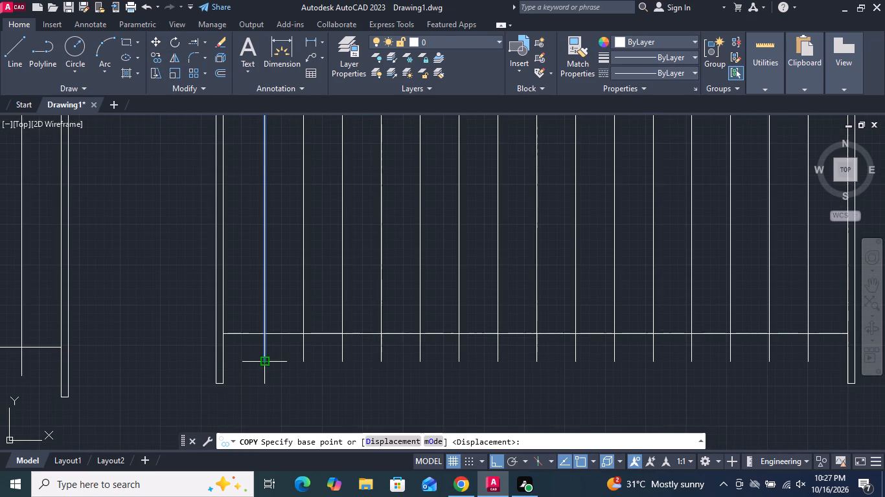
pyautogui.click(264, 364)
pyautogui.click(242, 362)
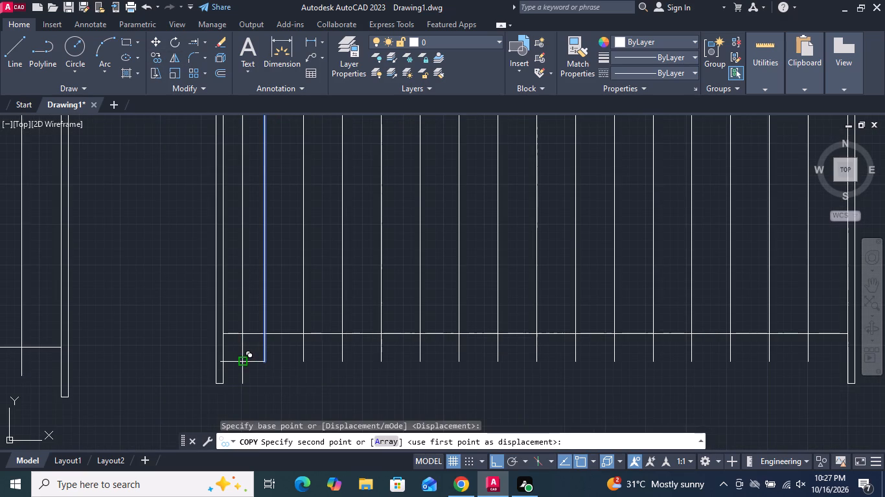
pyautogui.click(284, 361)
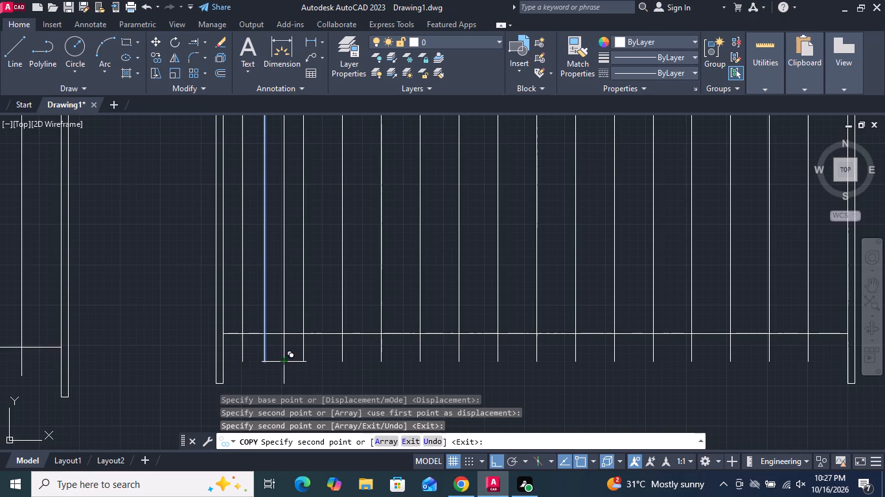
pyautogui.click(323, 363)
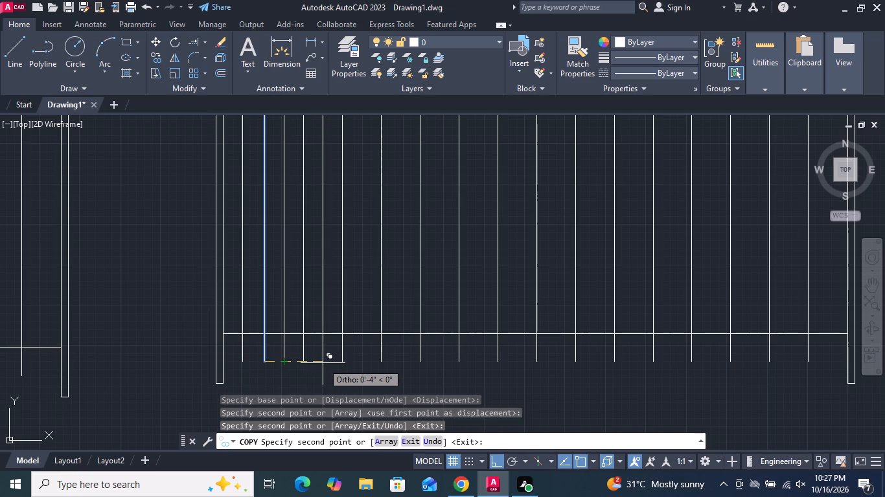
pyautogui.click(362, 364)
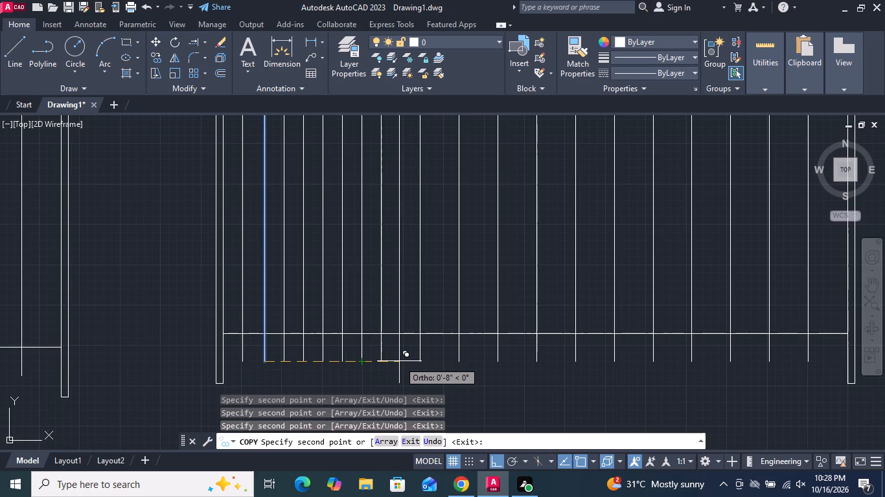
pyautogui.click(399, 361)
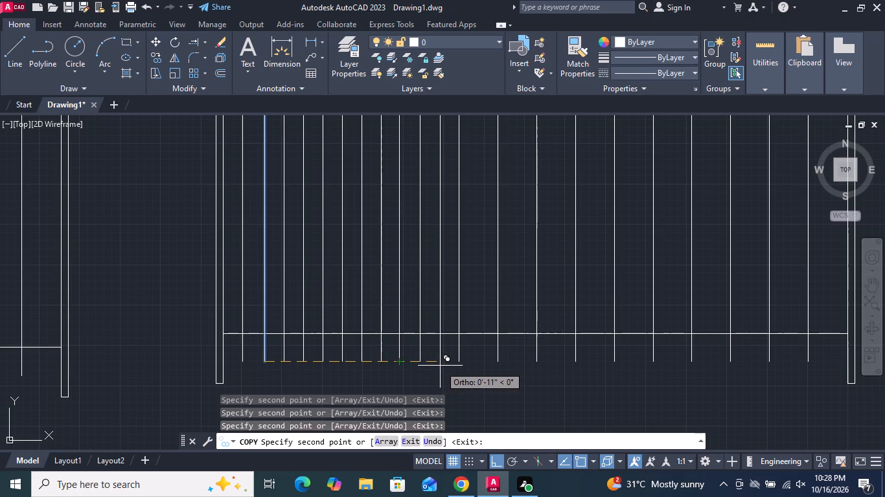
# Place further copies of that arrowhead bar midway in the remaining ten bar gaps and beside the right post, and finish copying.
pyautogui.click(439, 365)
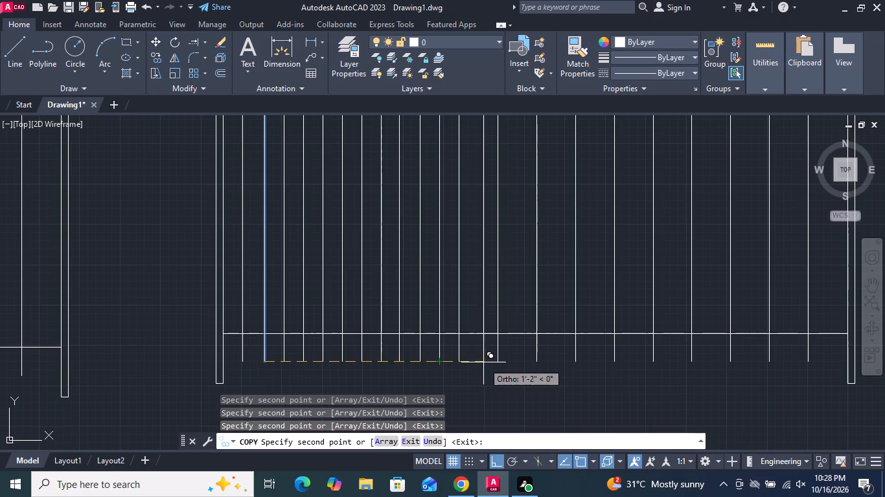
pyautogui.click(477, 360)
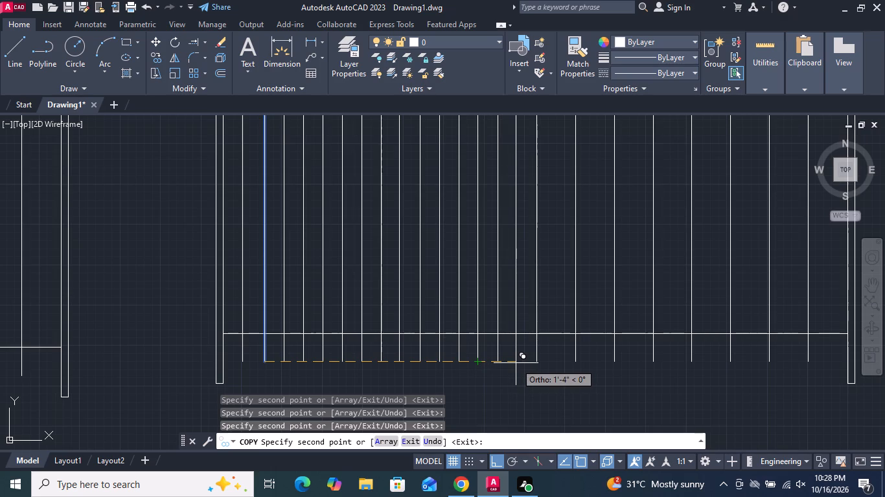
pyautogui.click(516, 363)
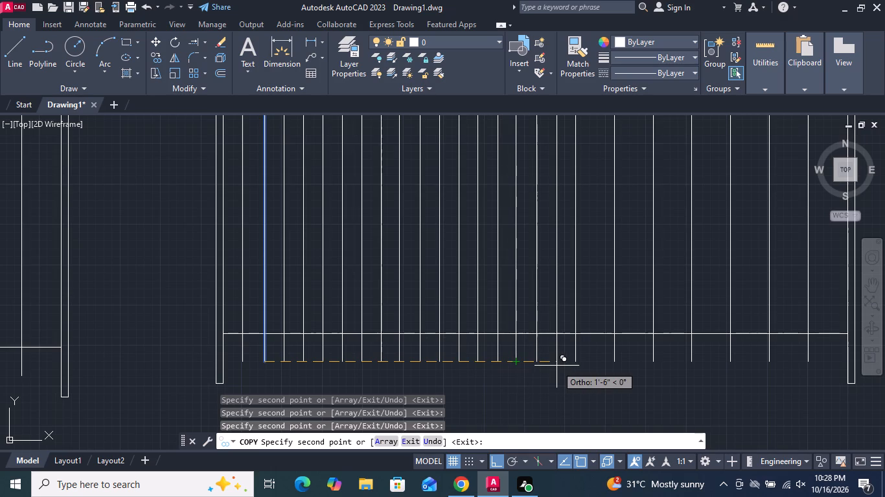
pyautogui.click(555, 365)
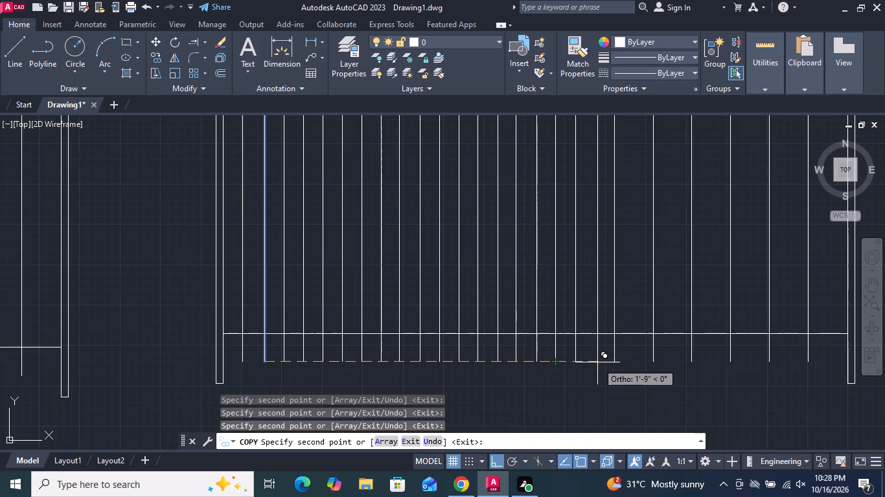
pyautogui.click(593, 362)
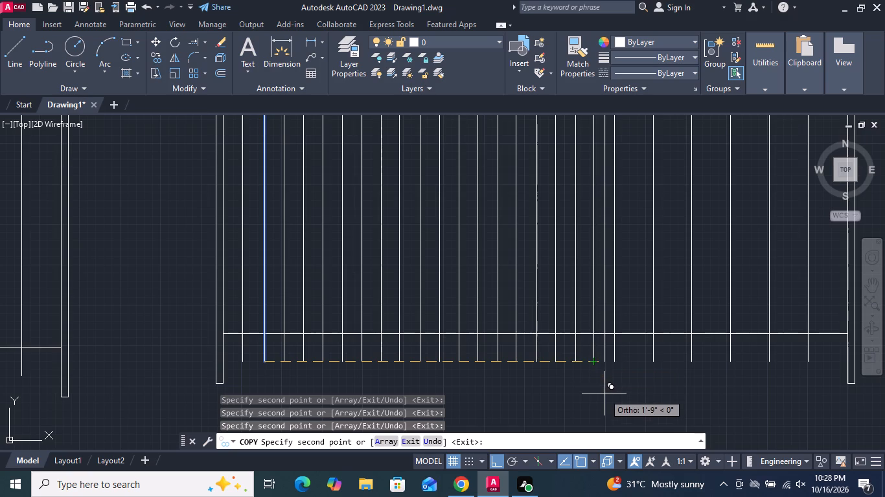
pyautogui.moveTo(602, 393); pyautogui.dragTo(418, 393, button='middle')
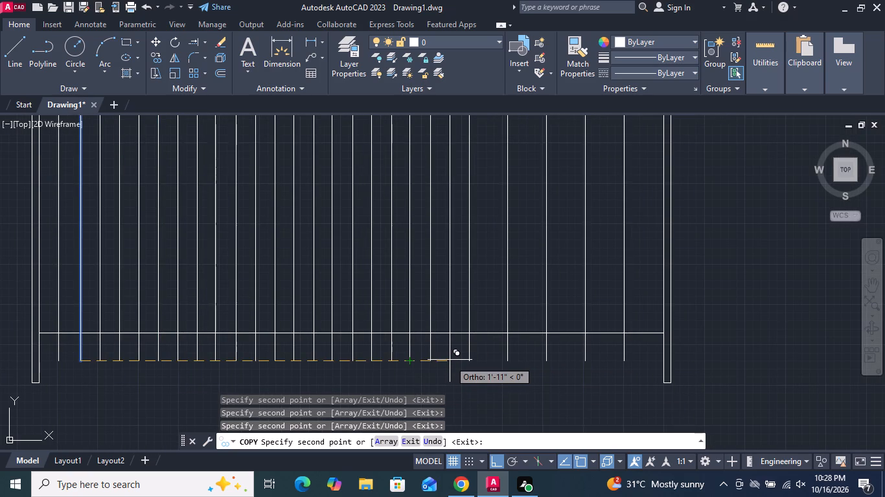
pyautogui.click(450, 360)
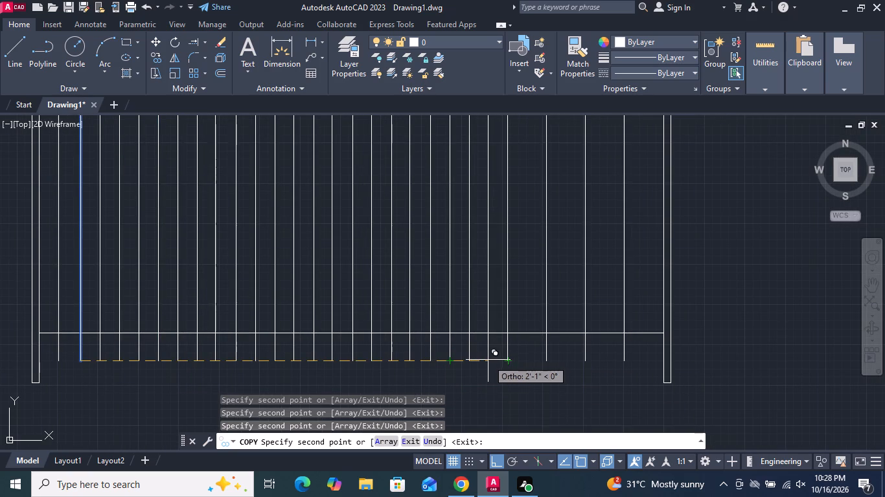
pyautogui.click(488, 360)
pyautogui.click(525, 362)
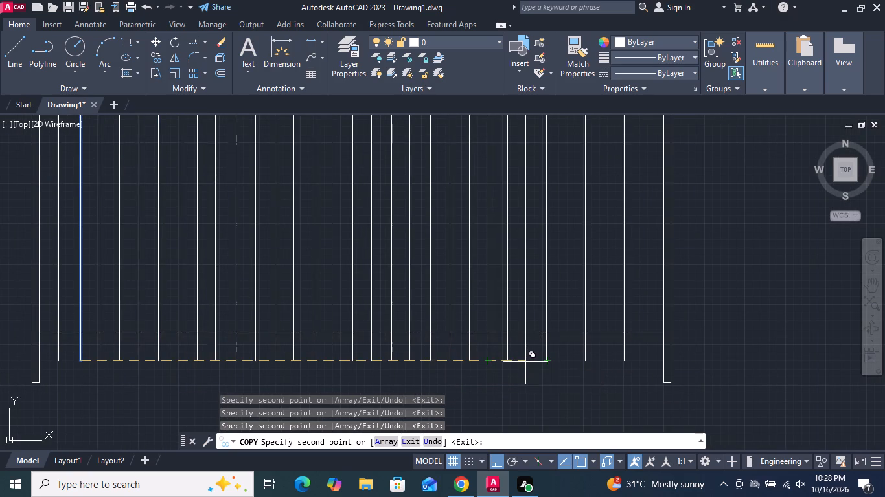
pyautogui.click(564, 360)
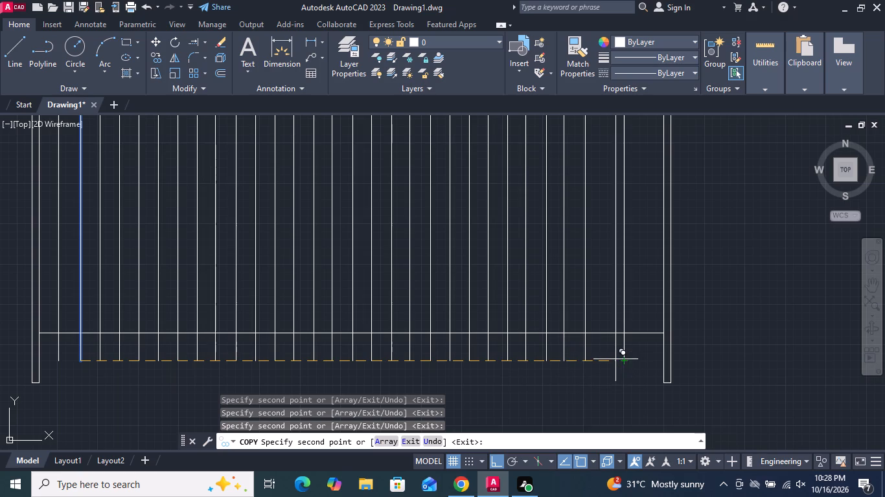
pyautogui.click(604, 359)
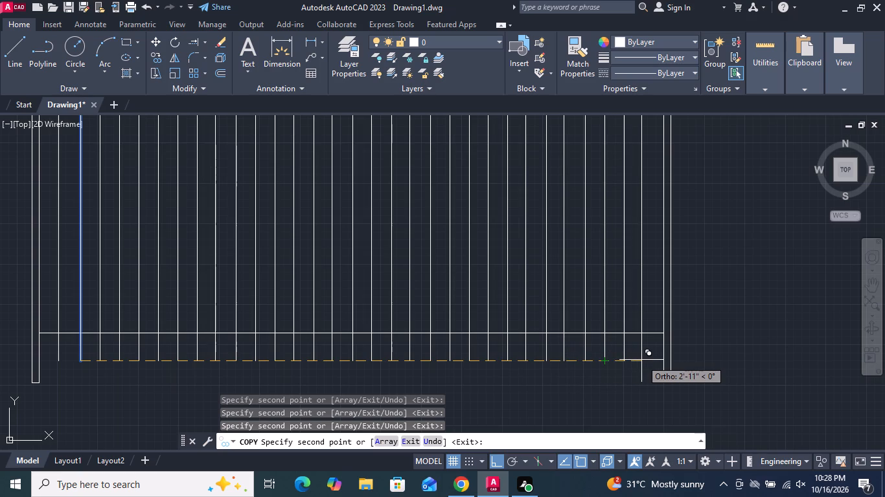
pyautogui.click(645, 360)
pyautogui.press('Return')
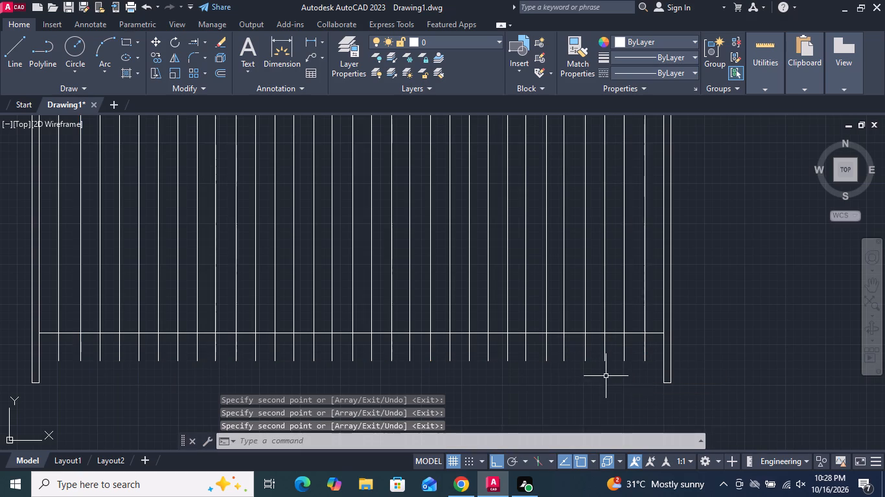
pyautogui.scroll(-2, 546, 349)
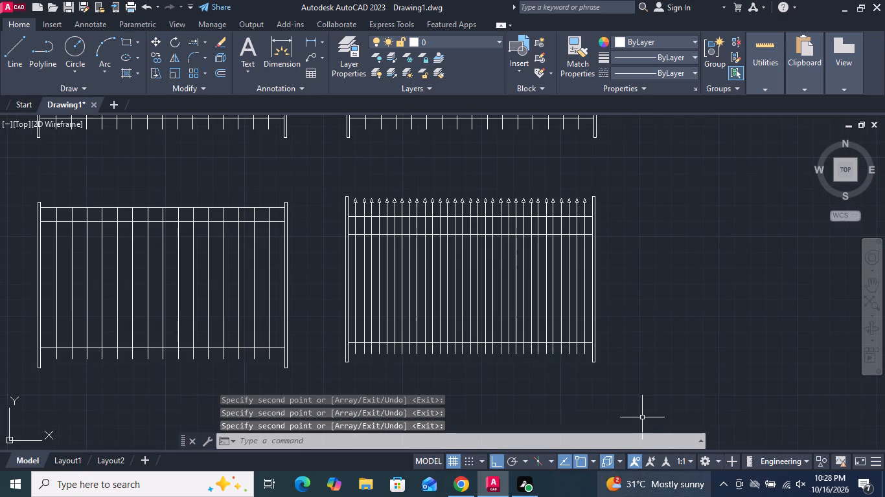
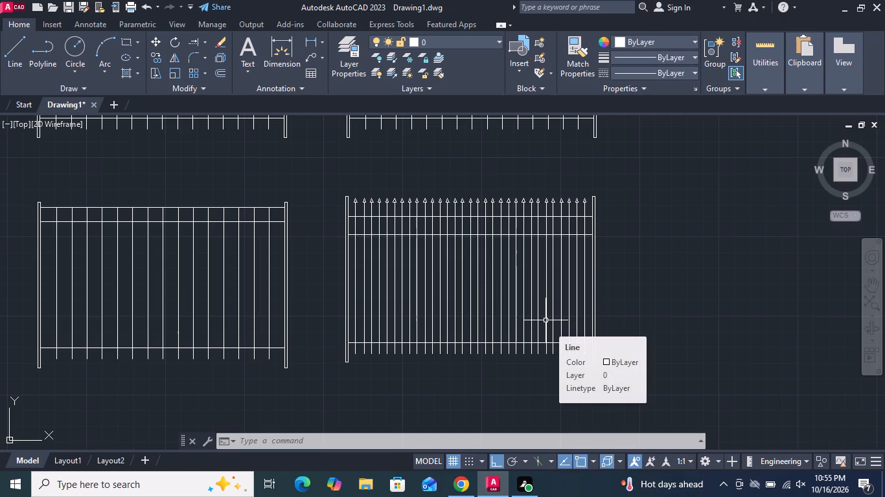
# Examine the finished denser-barred arrowhead fence and the overall arrangement of the six fence variants.
pyautogui.press('Escape')
pyautogui.scroll(-3, 397, 315)
pyautogui.moveTo(424, 313); pyautogui.dragTo(433, 239, button='middle')
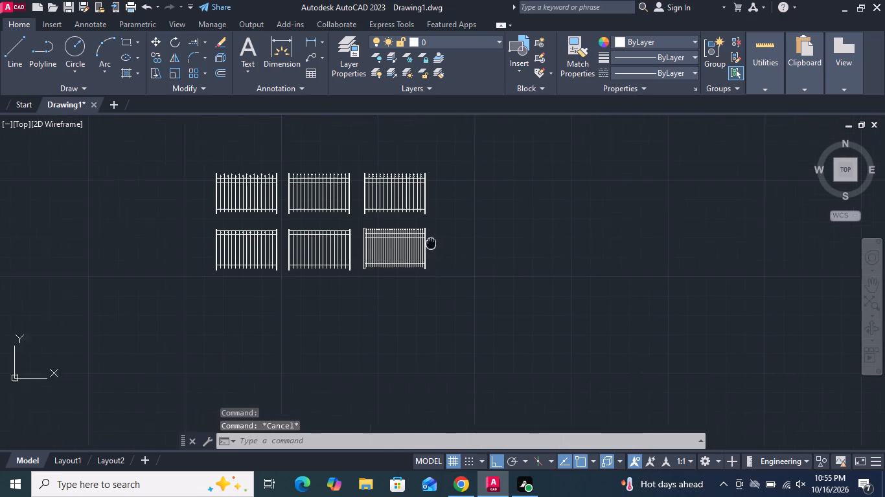
pyautogui.moveTo(433, 239); pyautogui.dragTo(480, 208, button='middle')
pyautogui.scroll(2, 425, 204)
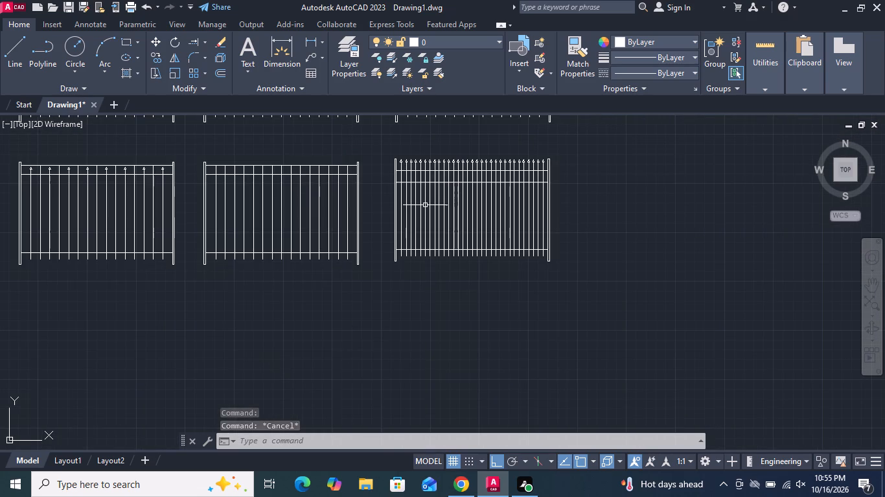
pyautogui.scroll(1, 409, 201)
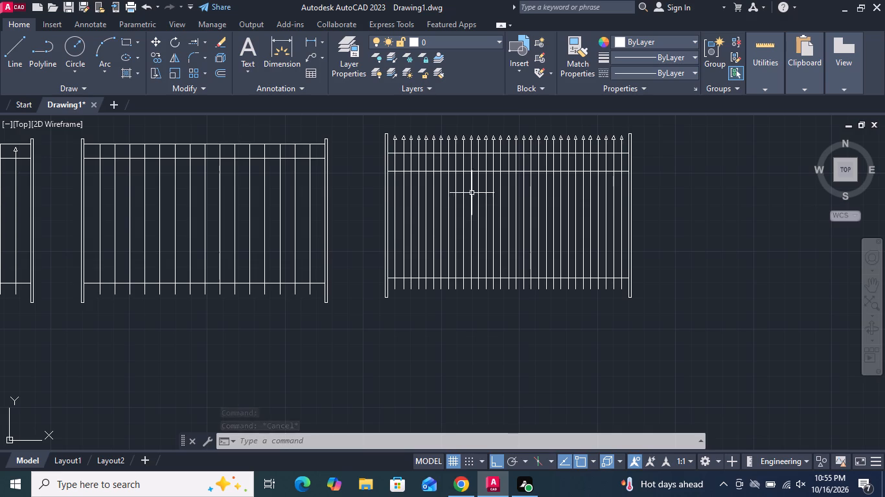
pyautogui.scroll(-2, 479, 214)
pyautogui.moveTo(488, 223); pyautogui.dragTo(499, 260, button='middle')
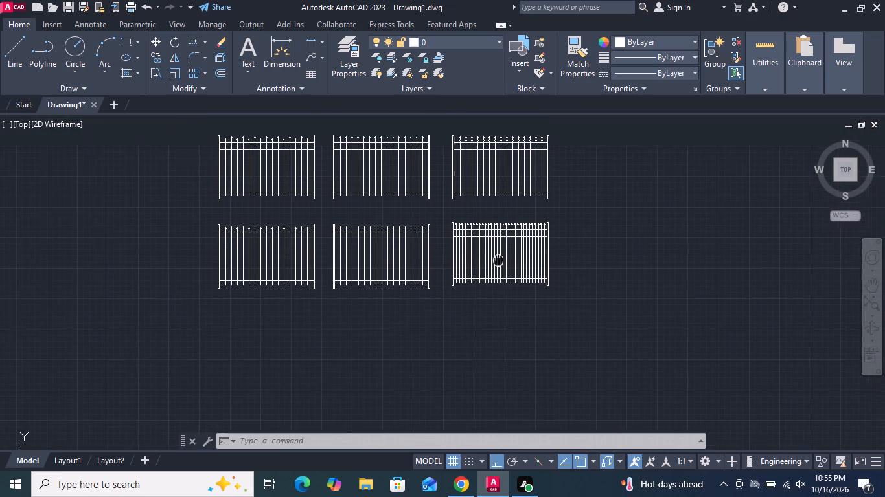
pyautogui.moveTo(499, 260); pyautogui.dragTo(500, 261, button='middle')
pyautogui.moveTo(485, 260); pyautogui.dragTo(512, 255, button='middle')
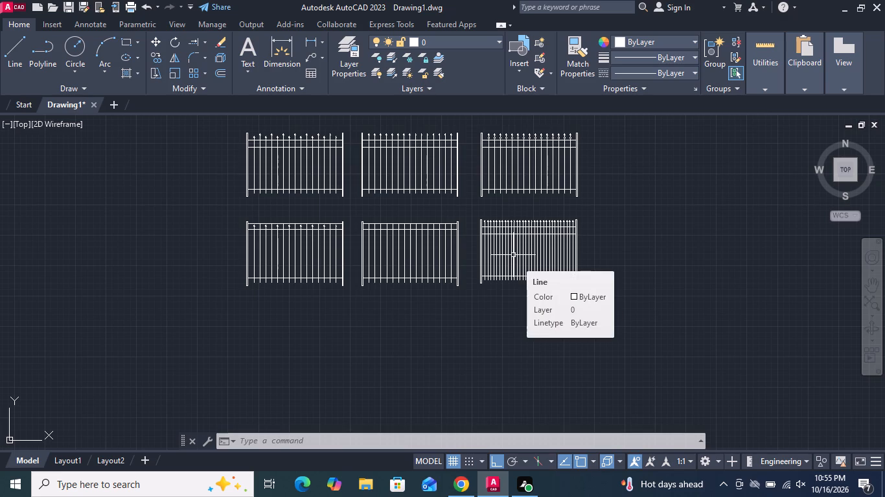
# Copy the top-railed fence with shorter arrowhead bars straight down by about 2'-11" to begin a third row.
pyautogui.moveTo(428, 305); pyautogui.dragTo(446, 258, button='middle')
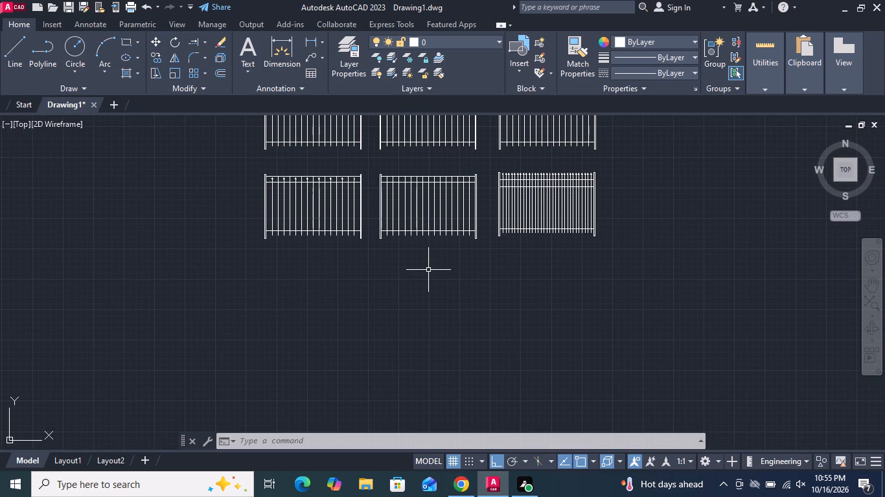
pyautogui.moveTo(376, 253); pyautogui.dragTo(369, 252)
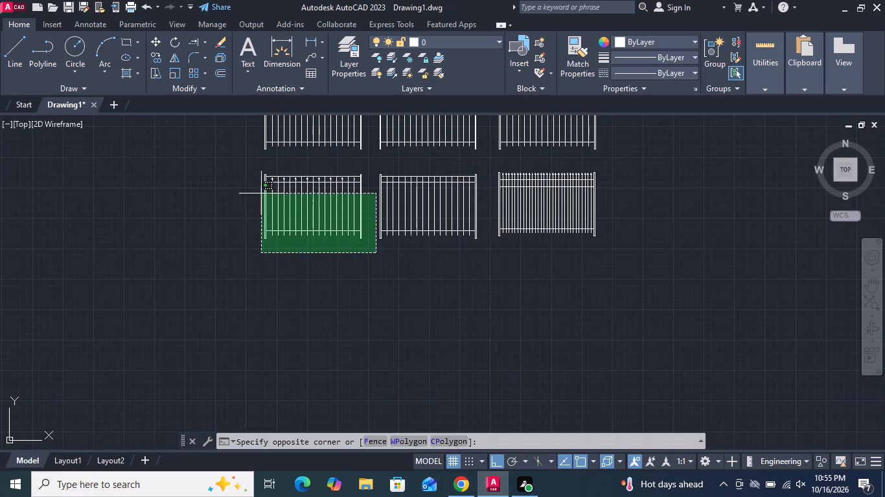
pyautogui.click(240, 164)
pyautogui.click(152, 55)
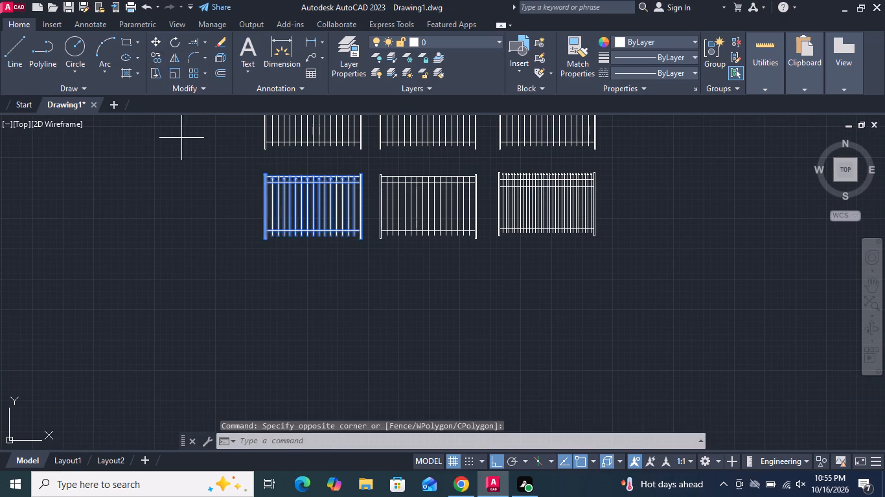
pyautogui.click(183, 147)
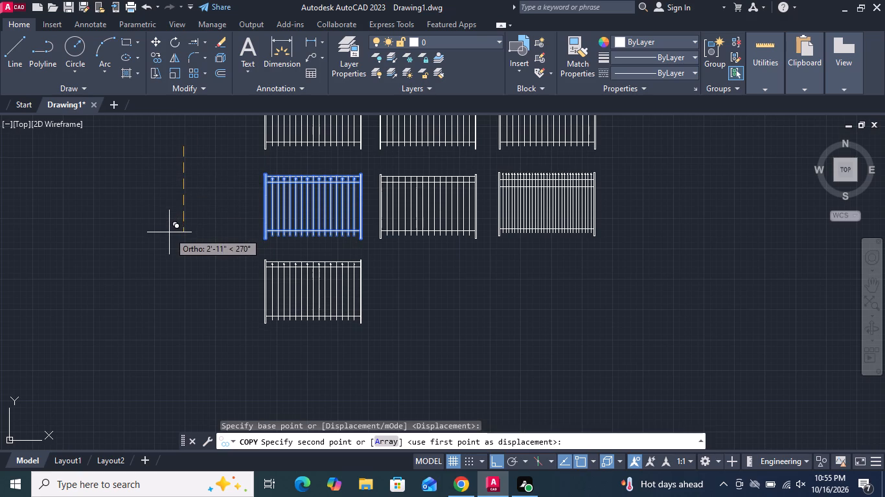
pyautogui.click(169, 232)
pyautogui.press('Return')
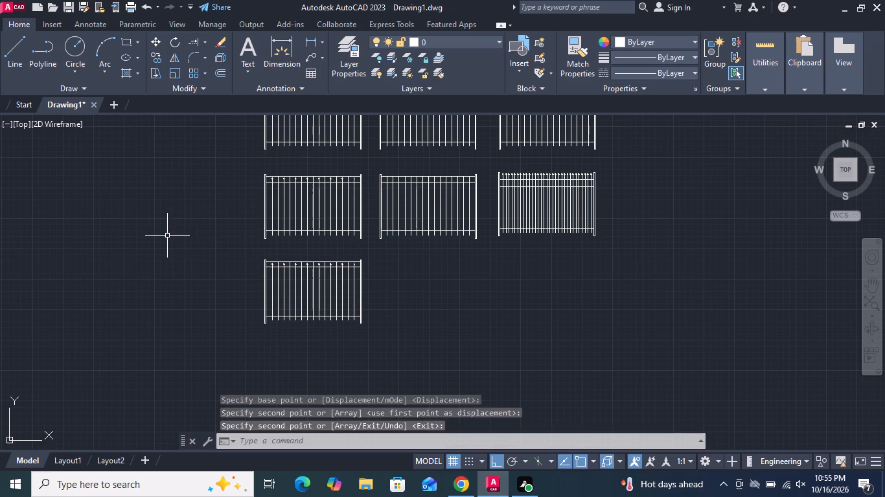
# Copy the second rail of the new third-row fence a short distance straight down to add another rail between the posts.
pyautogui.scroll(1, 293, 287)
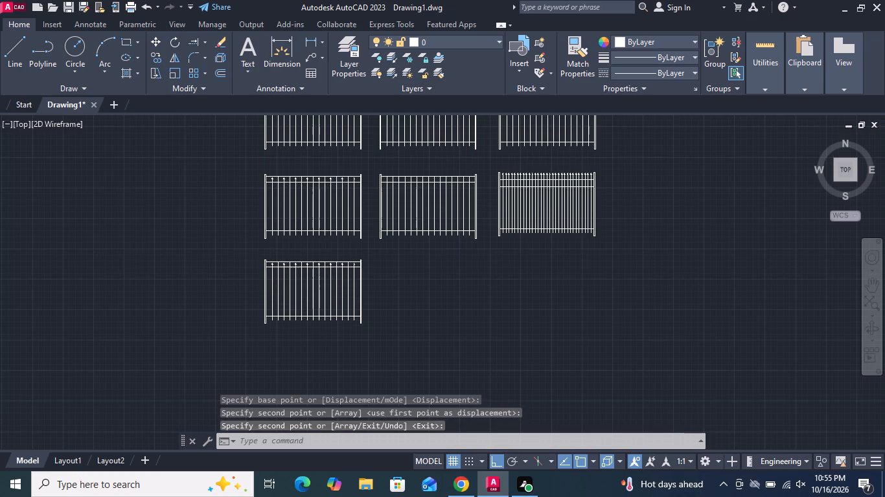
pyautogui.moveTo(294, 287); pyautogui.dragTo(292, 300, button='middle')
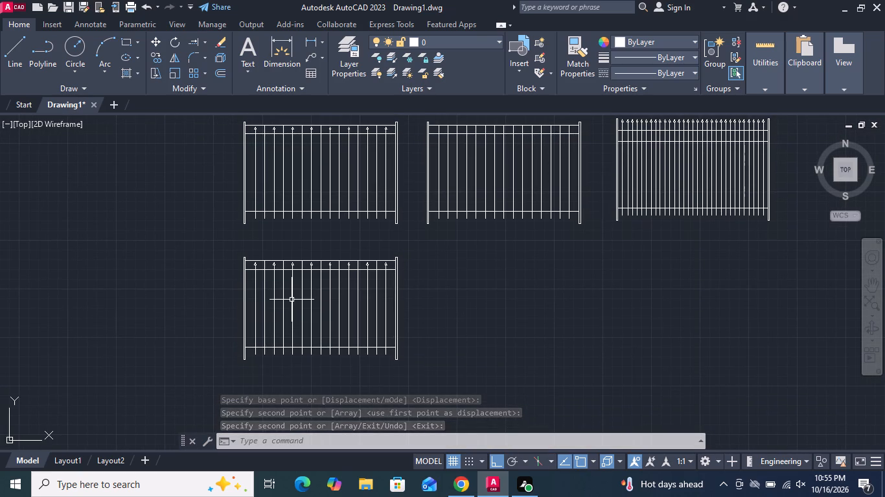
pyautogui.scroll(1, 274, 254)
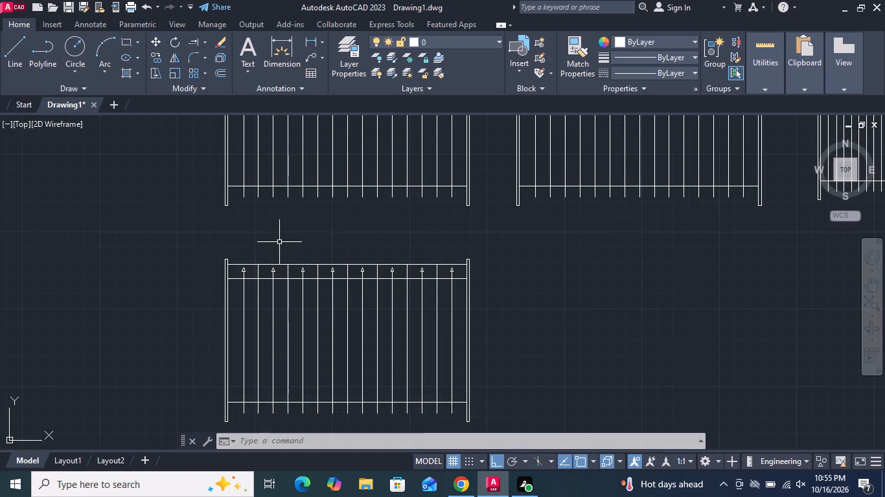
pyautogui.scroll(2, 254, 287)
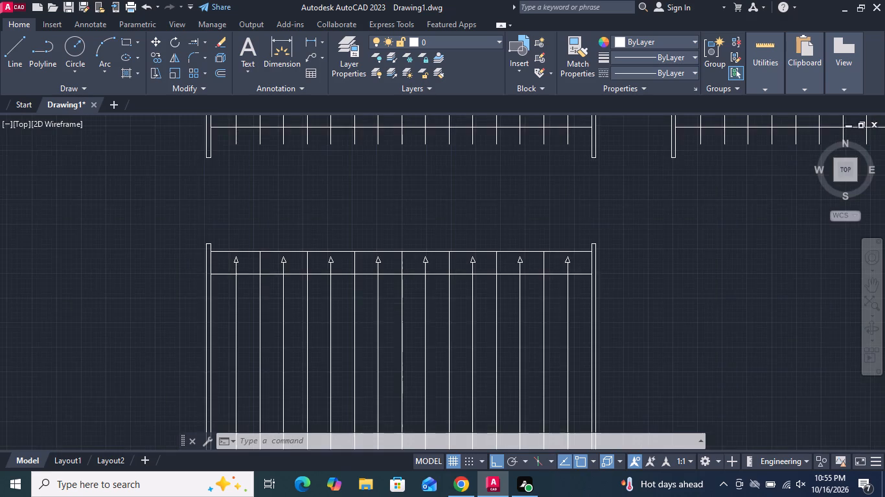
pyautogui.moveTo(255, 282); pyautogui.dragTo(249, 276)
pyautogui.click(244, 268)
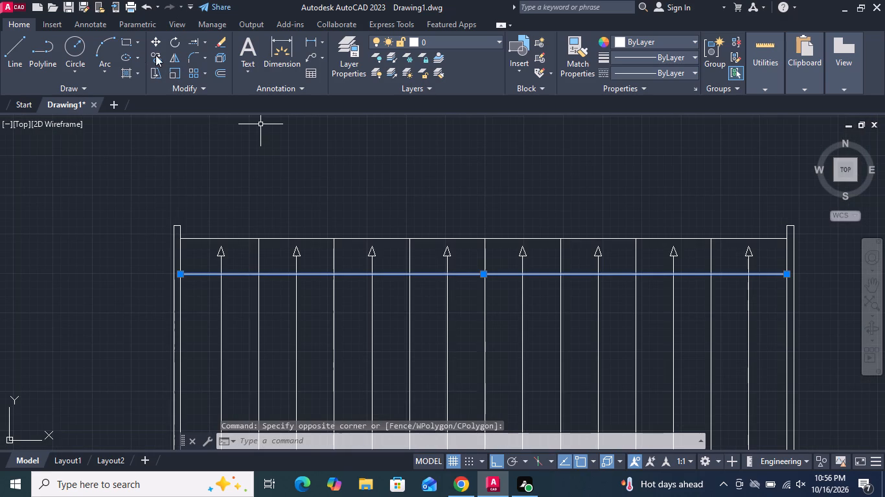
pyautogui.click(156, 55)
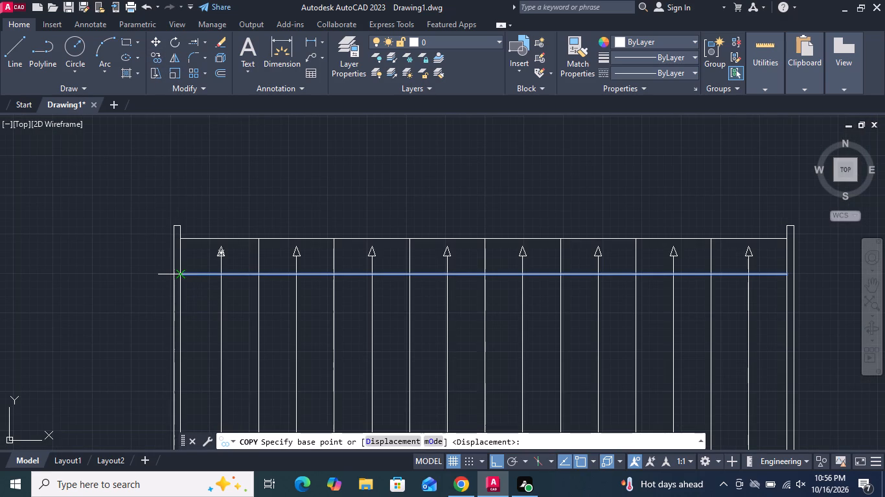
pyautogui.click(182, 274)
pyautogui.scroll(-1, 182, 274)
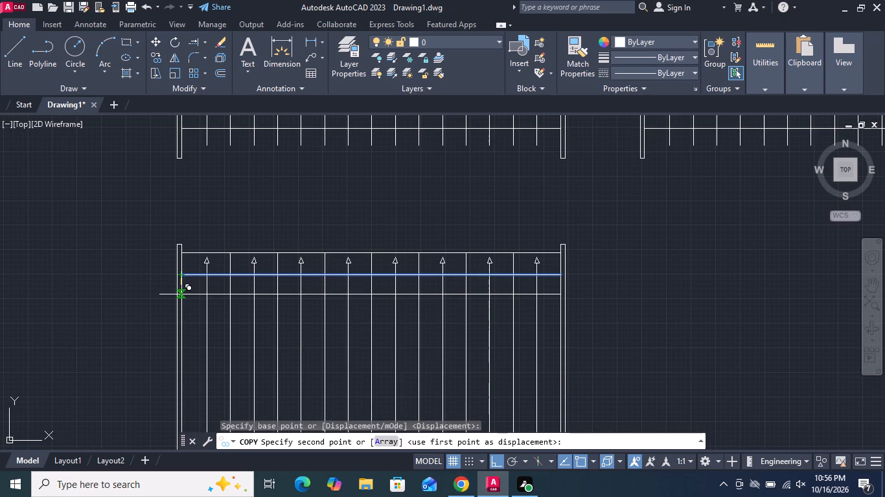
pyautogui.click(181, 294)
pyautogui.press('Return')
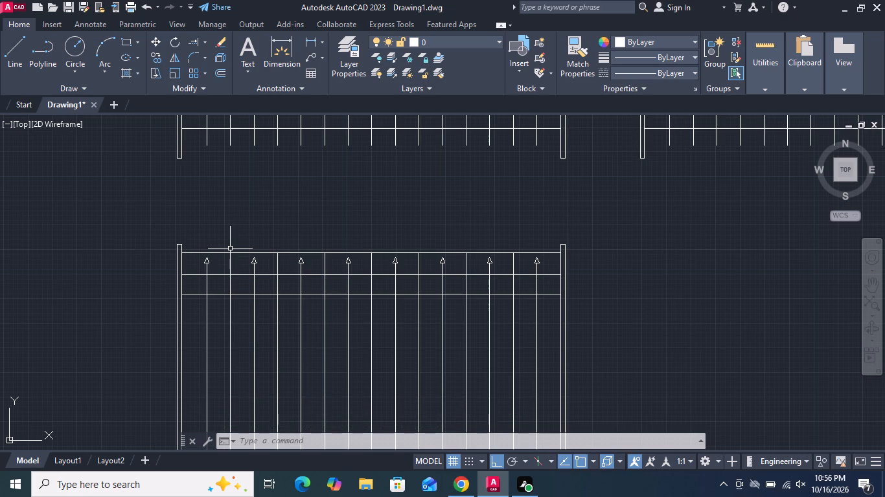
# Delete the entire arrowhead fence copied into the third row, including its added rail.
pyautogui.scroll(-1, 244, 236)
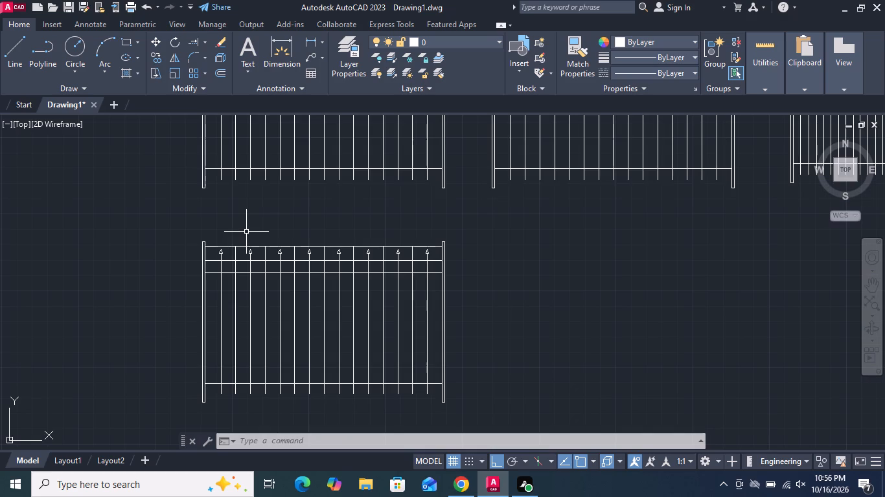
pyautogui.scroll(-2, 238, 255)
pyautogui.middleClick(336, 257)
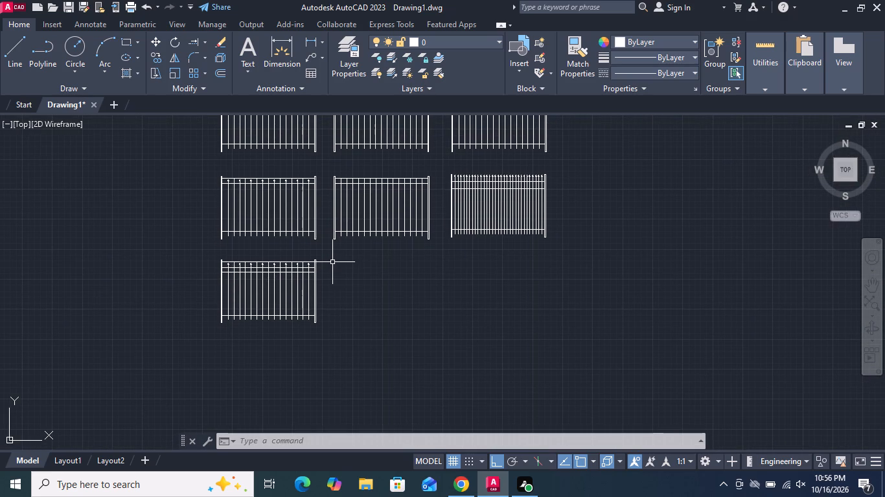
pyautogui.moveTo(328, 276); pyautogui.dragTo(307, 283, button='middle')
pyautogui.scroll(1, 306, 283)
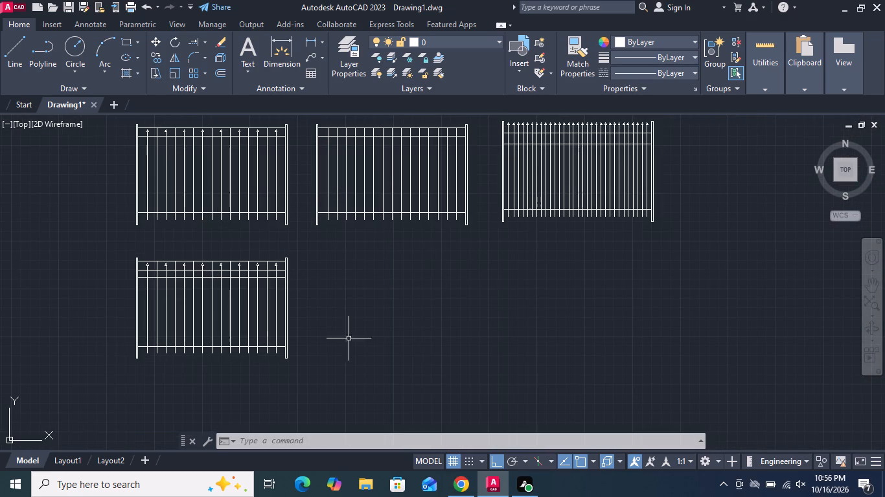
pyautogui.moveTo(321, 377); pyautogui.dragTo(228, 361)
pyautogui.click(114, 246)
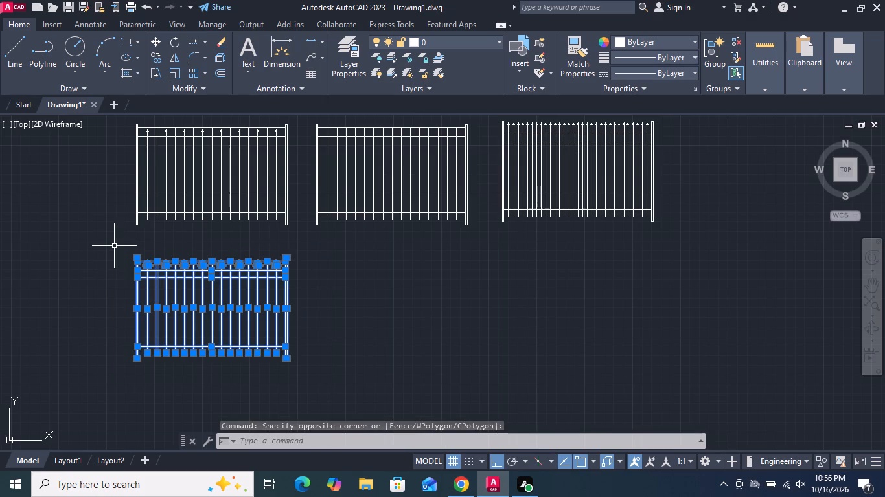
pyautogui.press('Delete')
# Copy the plain full-height-bar fence from the middle of the second row straight down into the third row.
pyautogui.scroll(-1, 374, 285)
pyautogui.click(441, 256)
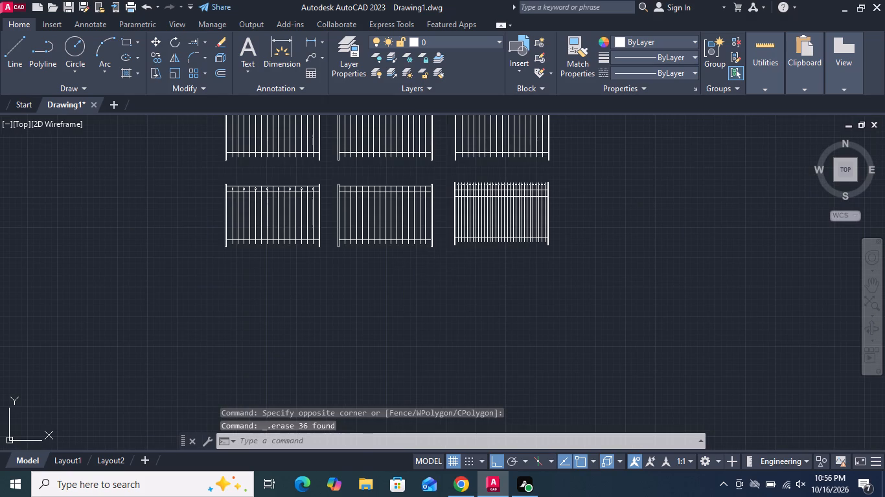
pyautogui.click(327, 174)
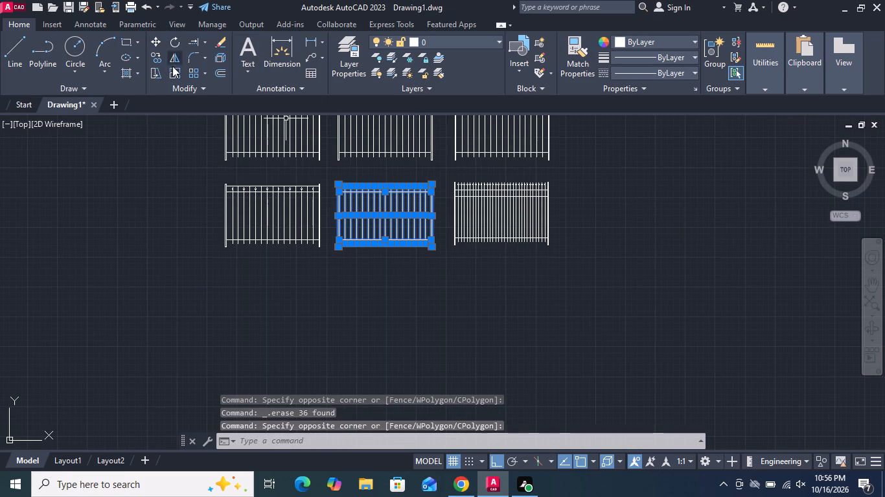
pyautogui.click(163, 58)
pyautogui.click(308, 263)
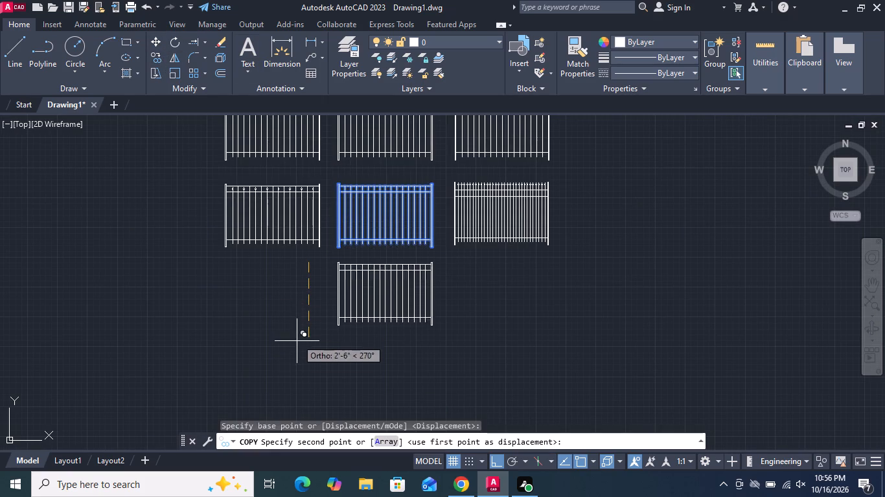
pyautogui.click(297, 348)
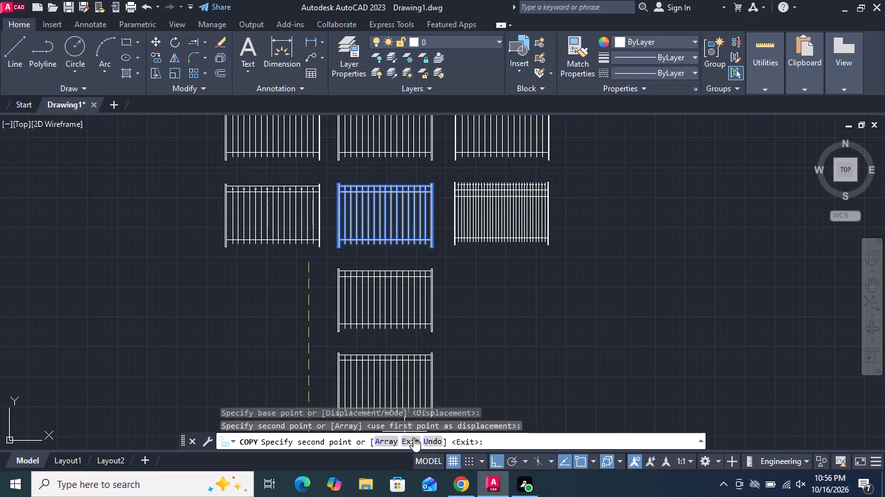
pyautogui.press('space')
# Copy the new plain-bar fence horizontally to the left by about 3'-11", beneath the second row's first fence.
pyautogui.moveTo(452, 343); pyautogui.dragTo(427, 358)
pyautogui.click(317, 262)
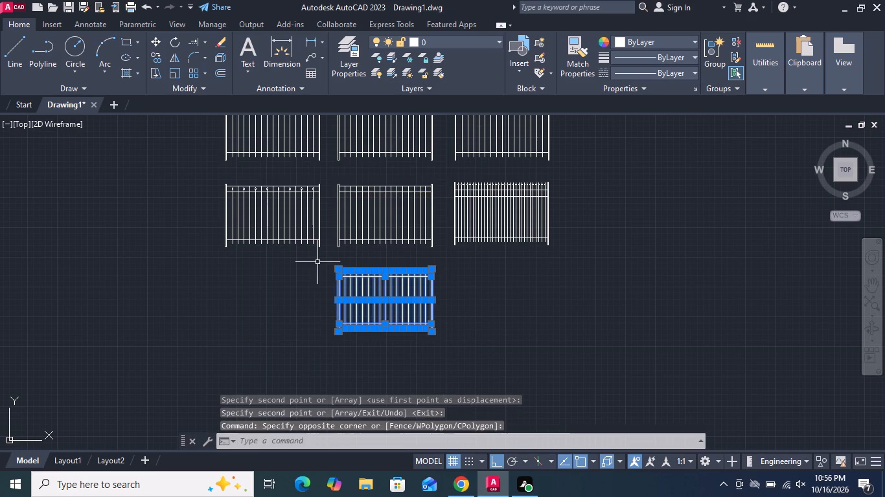
pyautogui.click(148, 50)
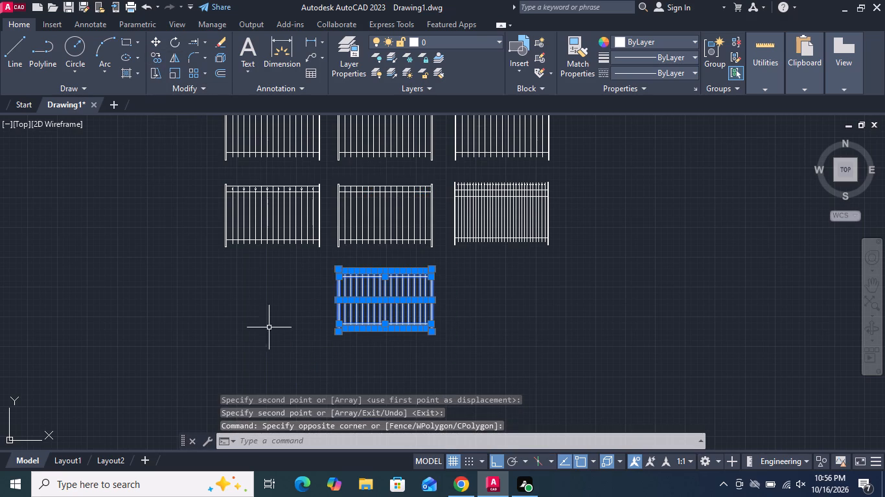
pyautogui.click(407, 360)
pyautogui.click(230, 351)
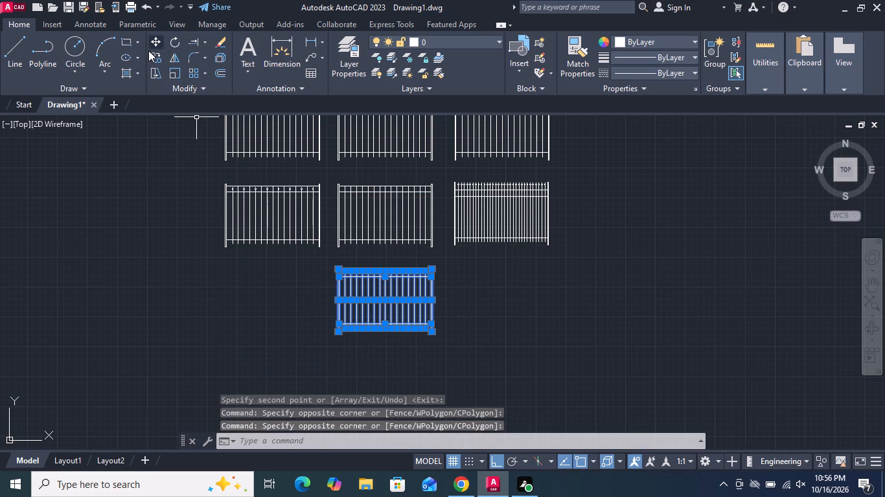
pyautogui.click(154, 62)
pyautogui.click(367, 389)
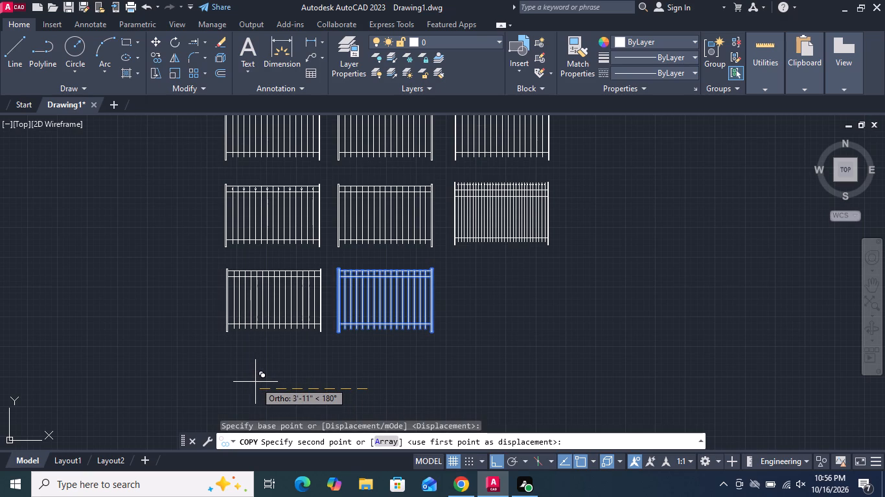
pyautogui.click(255, 381)
pyautogui.press('space')
# Delete the plain-bar fence in the middle of the third row, keeping its copy on the left.
pyautogui.click(444, 370)
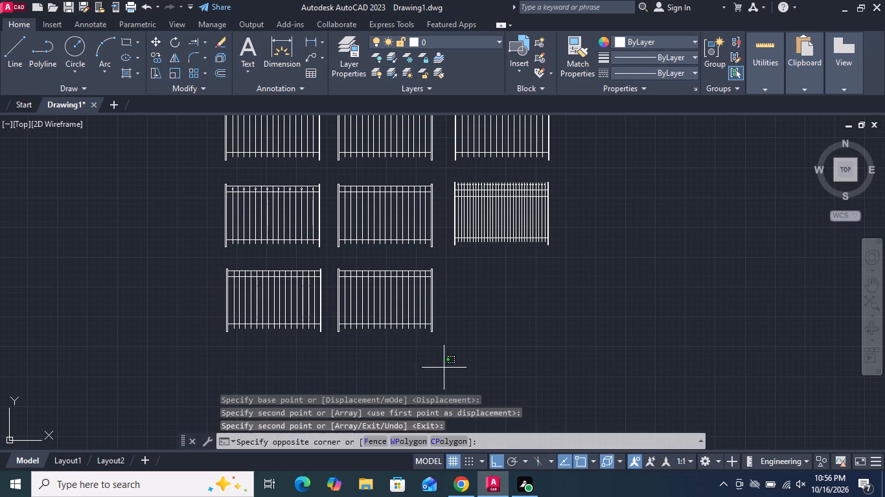
pyautogui.click(329, 261)
pyautogui.press('Delete')
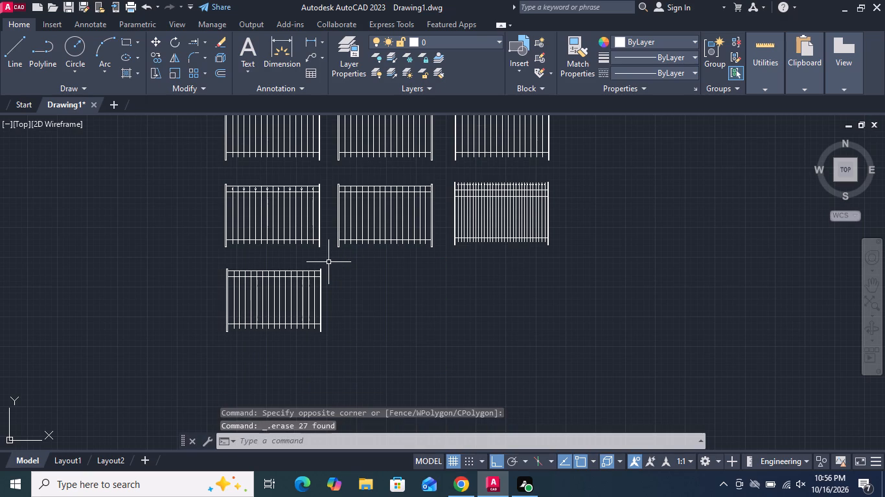
# Draw a circle centred on the top end of the third-row fence's second bar, with its radius reaching the adjacent bars.
pyautogui.scroll(2, 287, 316)
pyautogui.moveTo(287, 315); pyautogui.dragTo(378, 333, button='middle')
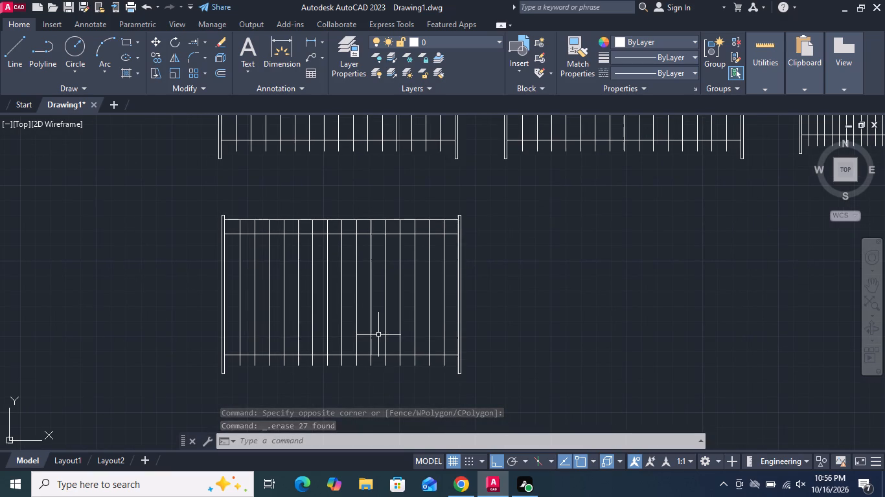
pyautogui.scroll(1, 301, 186)
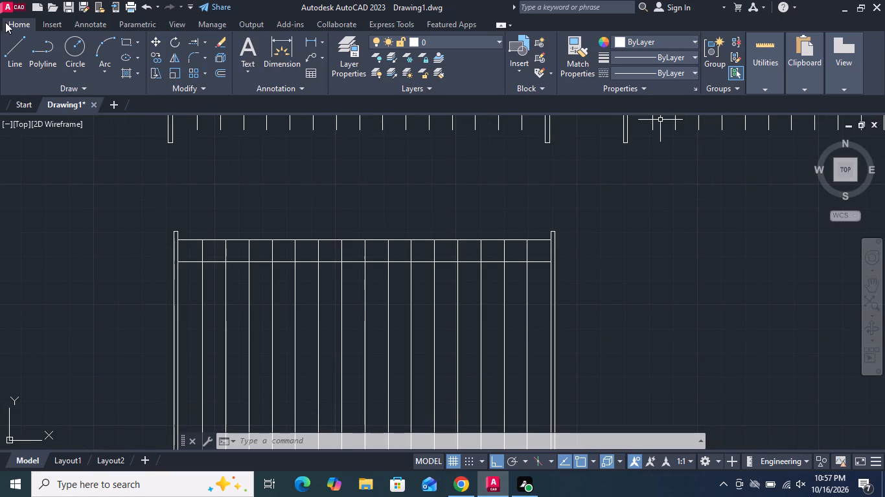
pyautogui.click(76, 45)
pyautogui.click(224, 240)
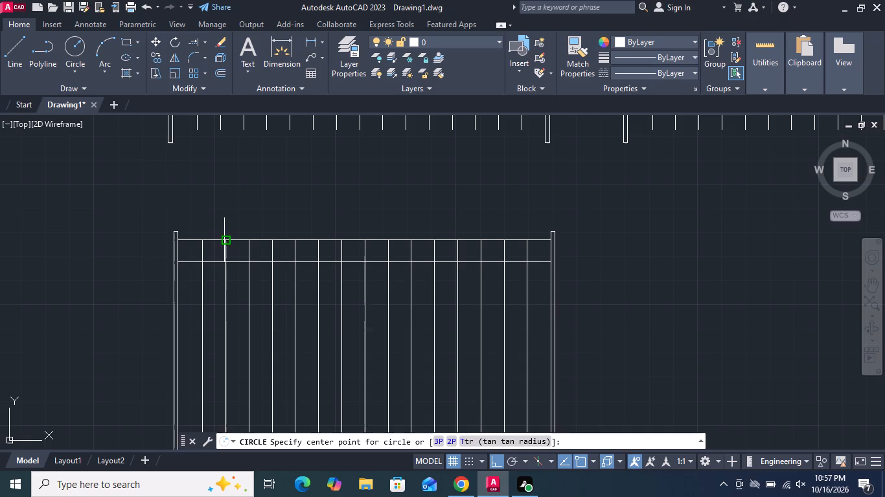
pyautogui.click(251, 240)
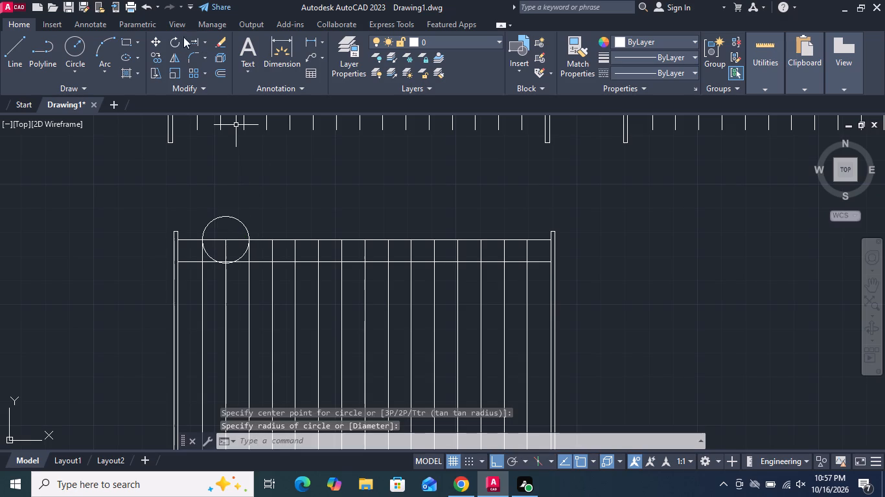
# Trim away the circle's lower half so a semicircular arch joins the tops of the first and third bars.
pyautogui.click(203, 41)
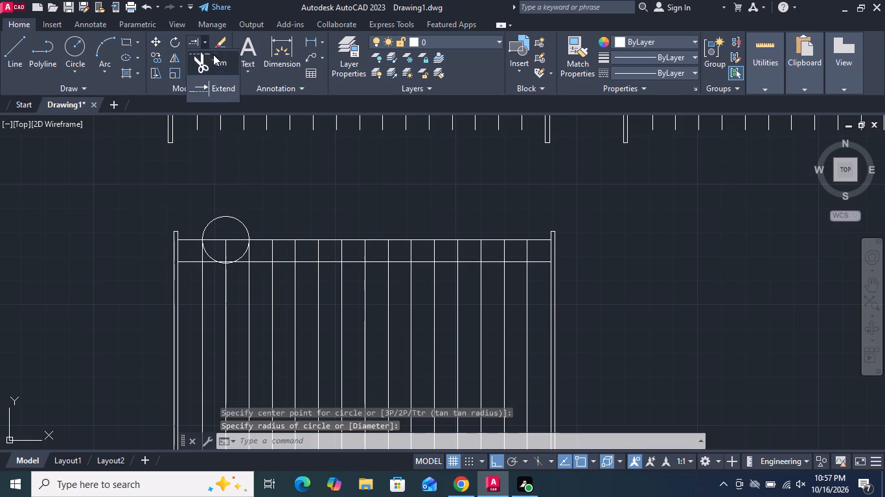
pyautogui.click(214, 60)
pyautogui.scroll(4, 210, 270)
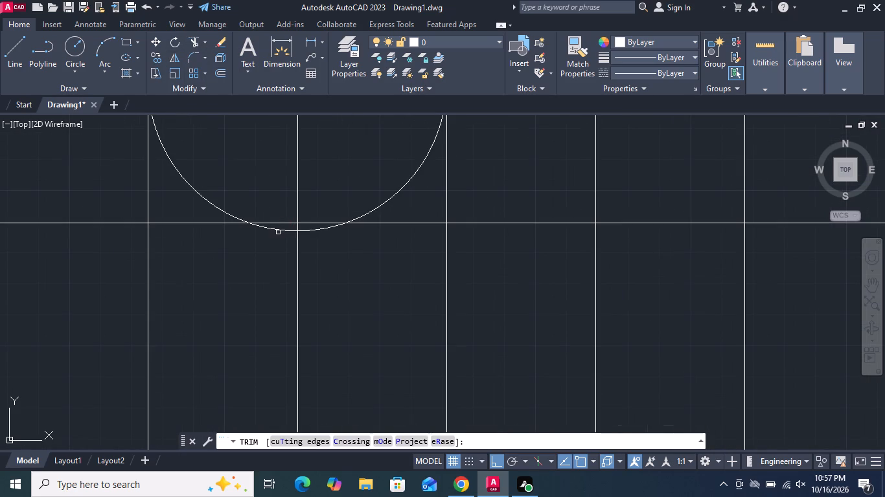
pyautogui.click(277, 230)
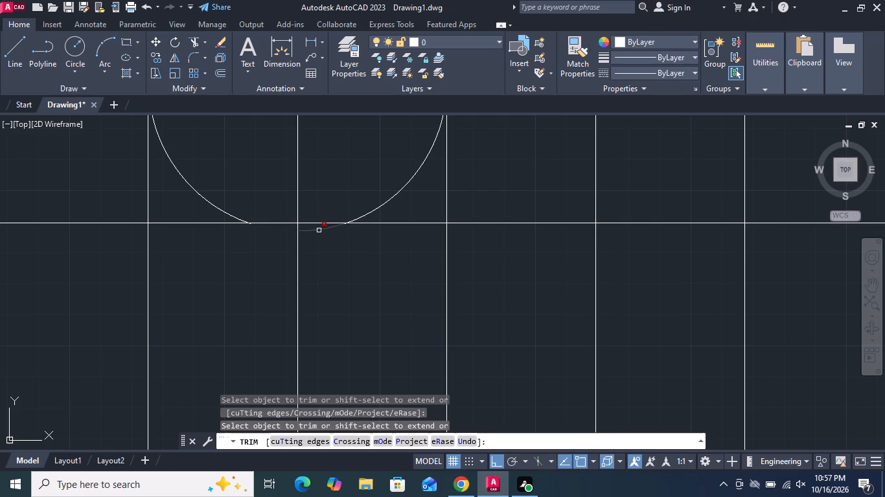
pyautogui.click(319, 230)
pyautogui.scroll(-2, 325, 296)
pyautogui.click(358, 254)
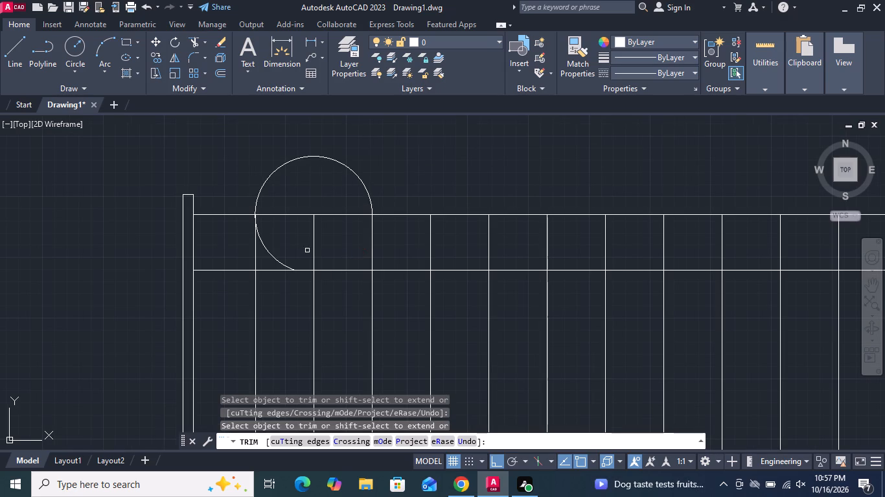
pyautogui.click(272, 254)
pyautogui.scroll(-2, 272, 254)
pyautogui.press('space')
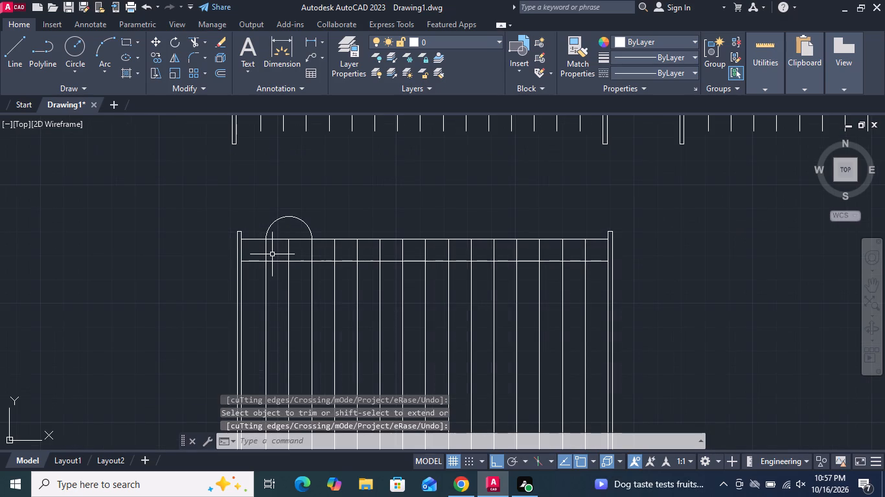
# Move the third-row fence's two upper rails straight down by their own spacing, placing the top rail at the second rail's former height.
pyautogui.click(282, 267)
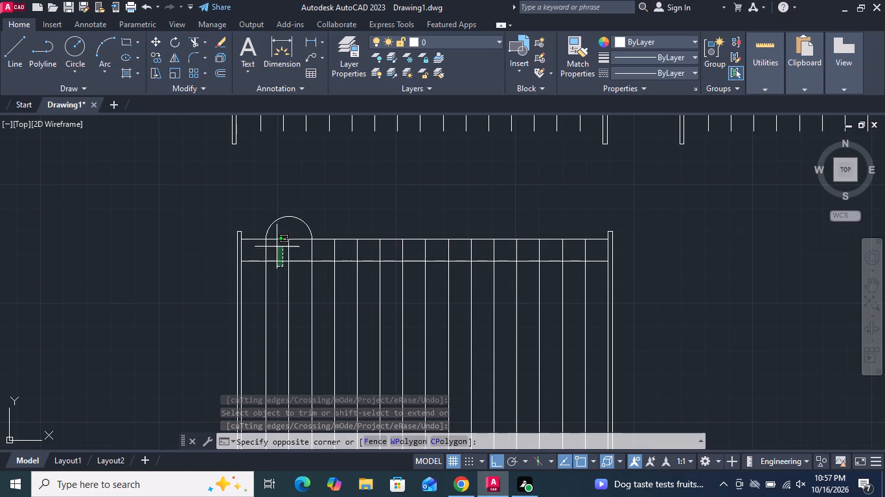
pyautogui.click(275, 235)
pyautogui.click(157, 44)
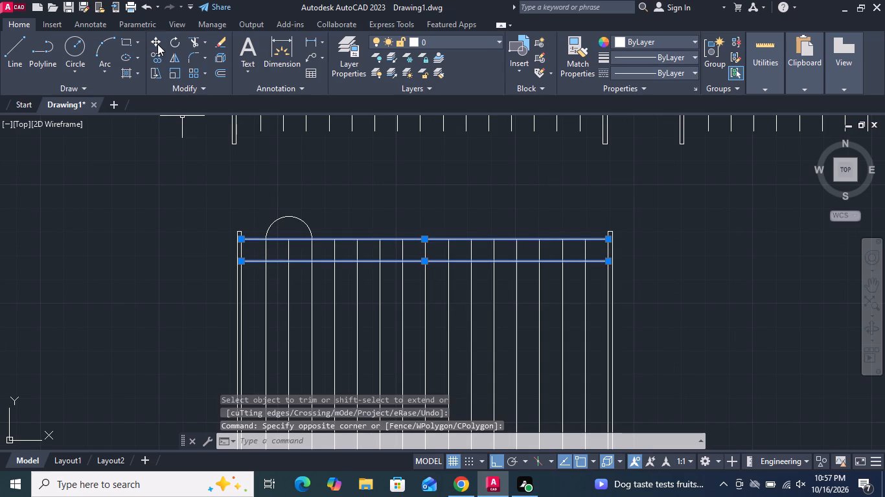
pyautogui.click(240, 239)
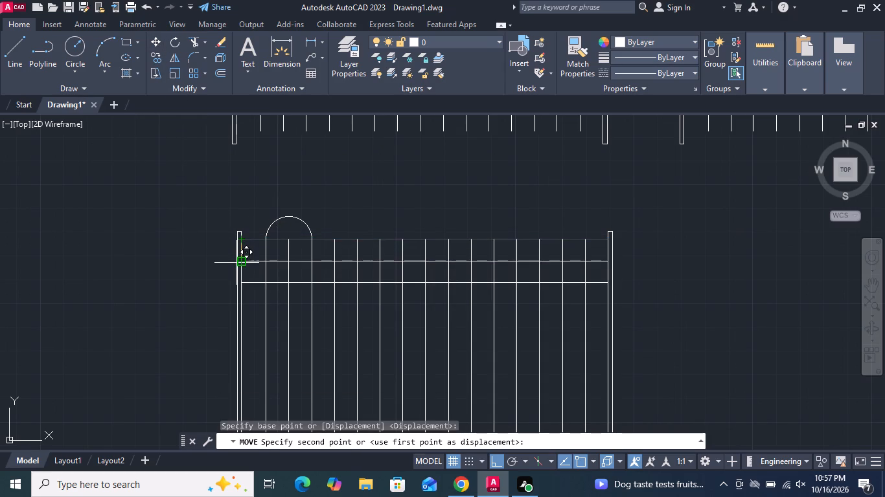
pyautogui.click(236, 261)
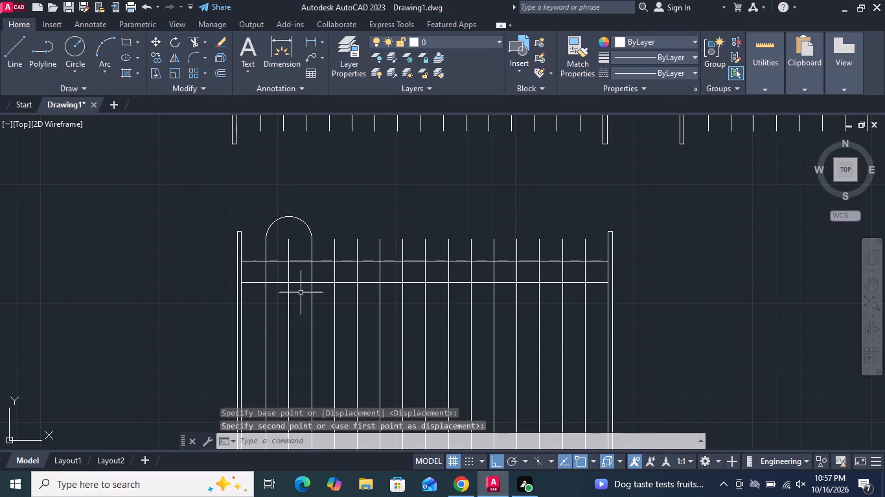
# Copy the arch along the bar tops onto the fifth, eighth, eleventh and fourteenth bars, making a row of five arches.
pyautogui.moveTo(347, 221); pyautogui.dragTo(251, 243, button='middle')
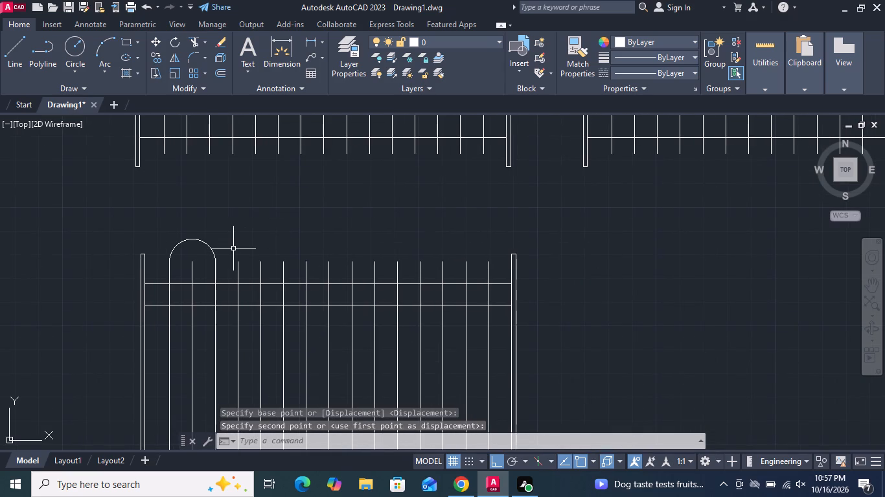
pyautogui.scroll(1, 231, 252)
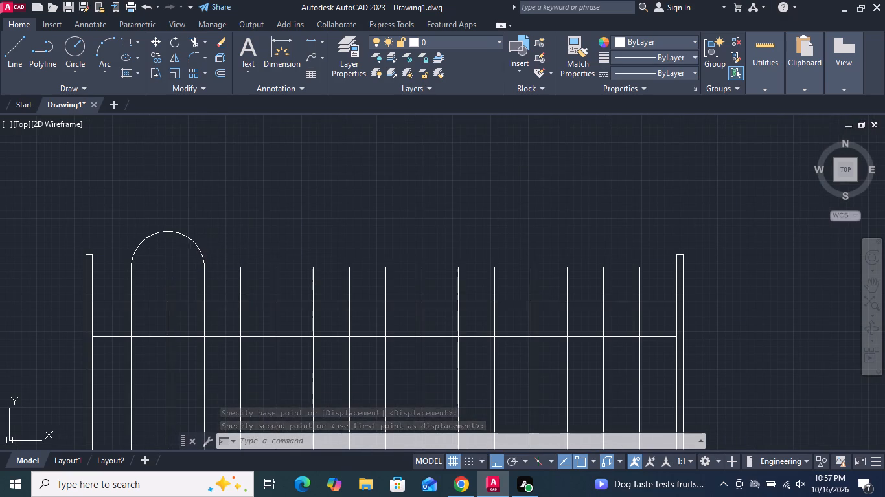
pyautogui.click(198, 248)
pyautogui.click(154, 58)
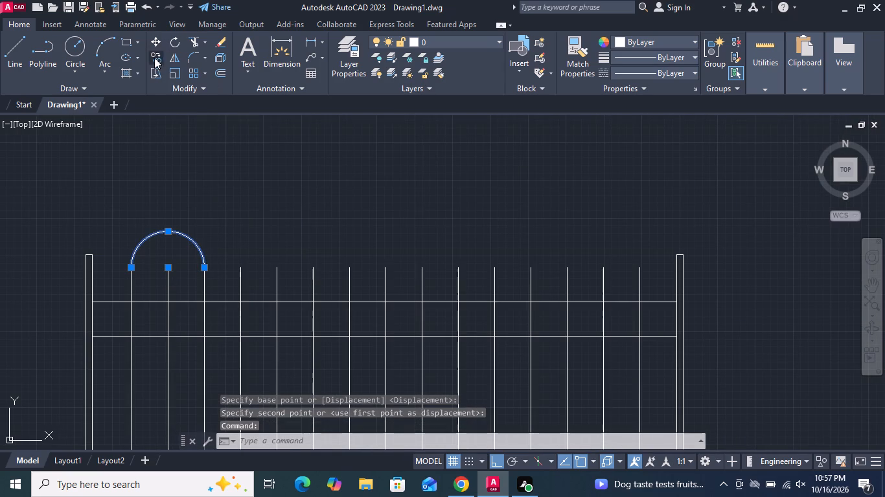
pyautogui.click(165, 269)
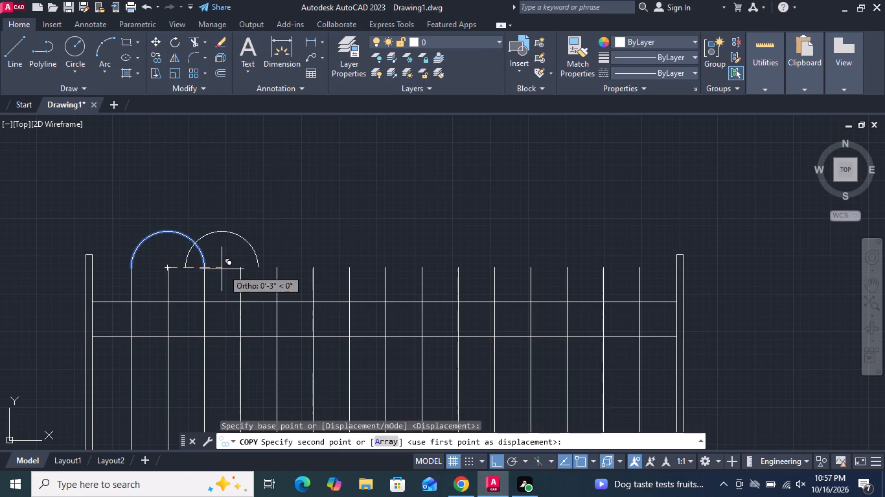
pyautogui.click(277, 268)
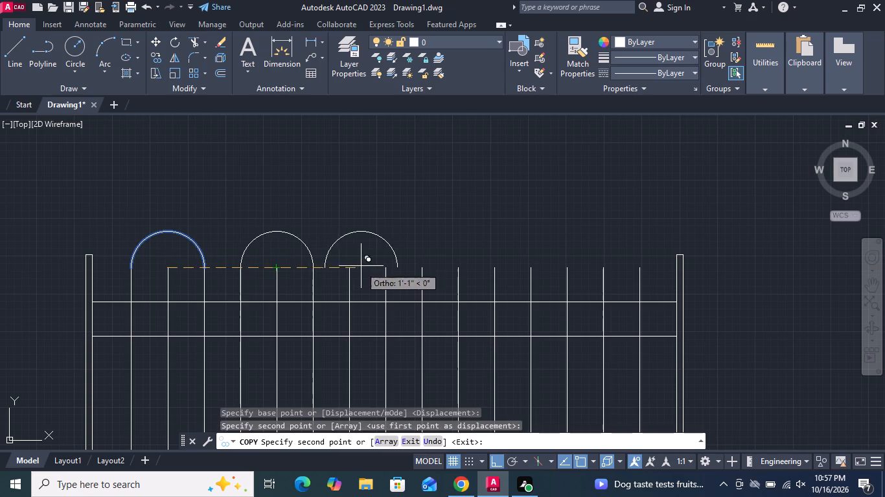
pyautogui.click(384, 266)
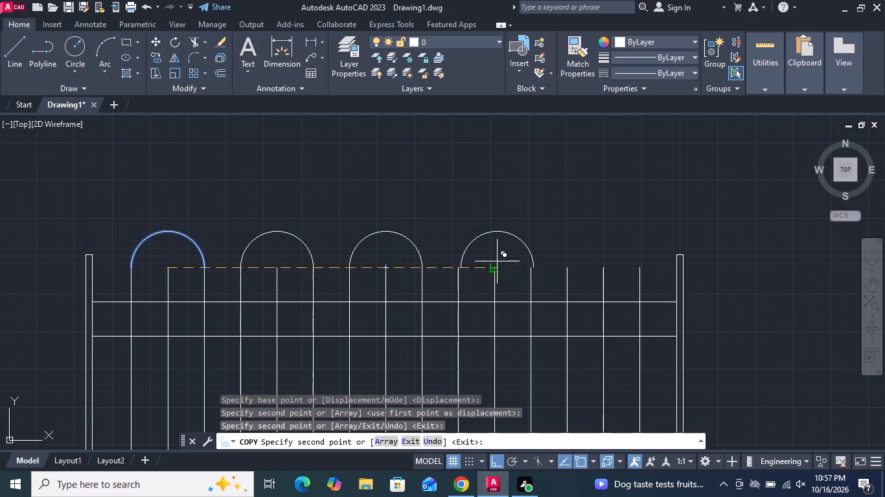
pyautogui.click(494, 267)
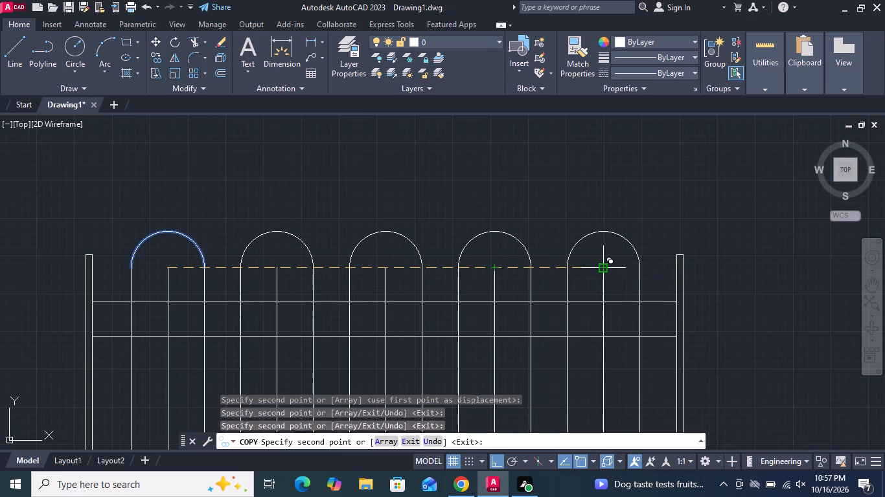
pyautogui.click(604, 269)
pyautogui.press('space')
# Copy an arrowhead from the second row's first fence onto the centre bar tops inside all five arches, with Ortho off.
pyautogui.scroll(-1, 316, 186)
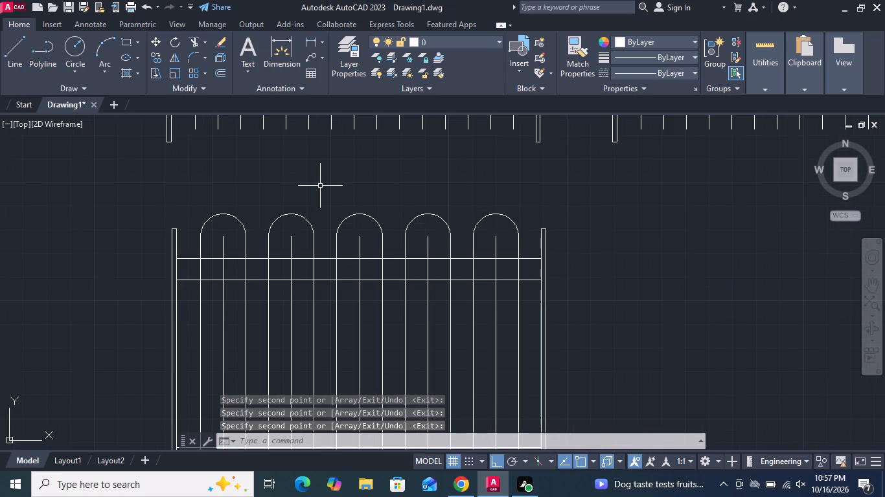
pyautogui.scroll(-1, 320, 186)
pyautogui.moveTo(308, 214); pyautogui.dragTo(251, 302, button='middle')
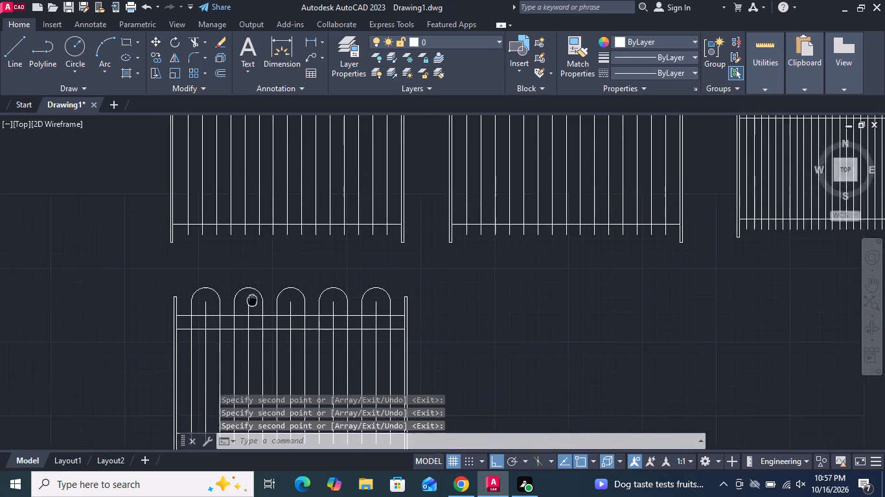
pyautogui.moveTo(251, 302); pyautogui.dragTo(213, 366, button='middle')
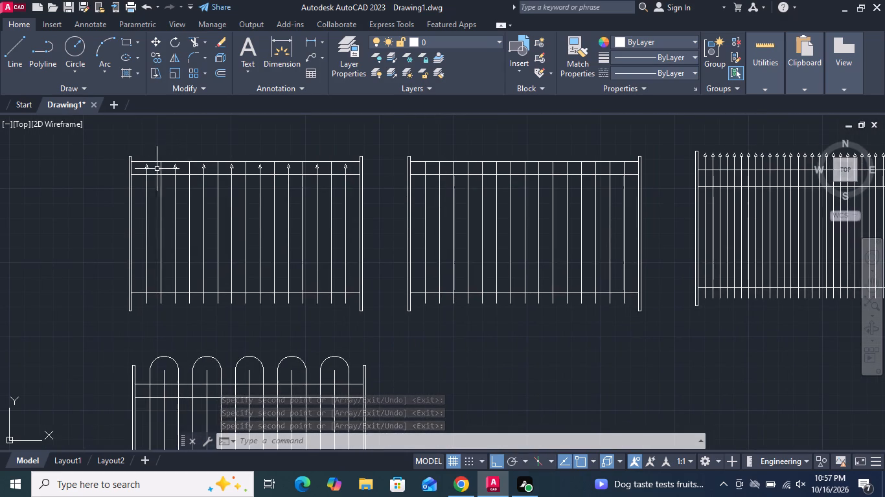
pyautogui.scroll(6, 147, 159)
pyautogui.moveTo(181, 192); pyautogui.dragTo(162, 186)
pyautogui.click(131, 182)
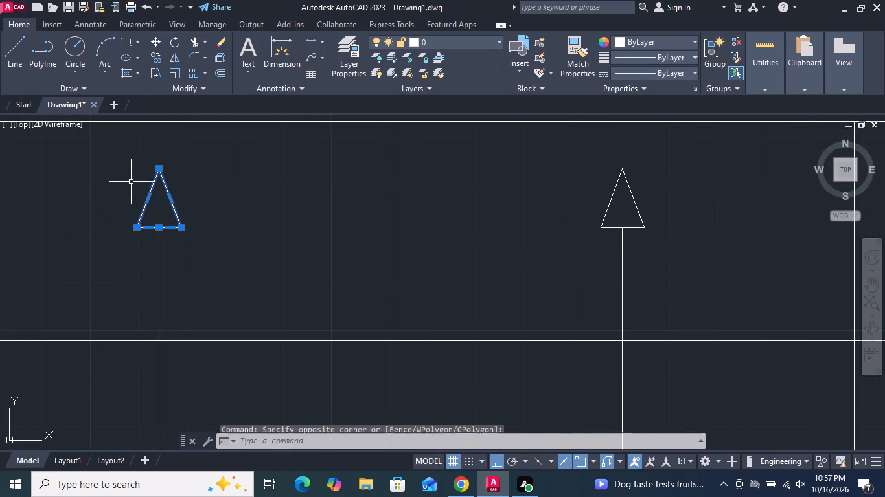
pyautogui.click(160, 55)
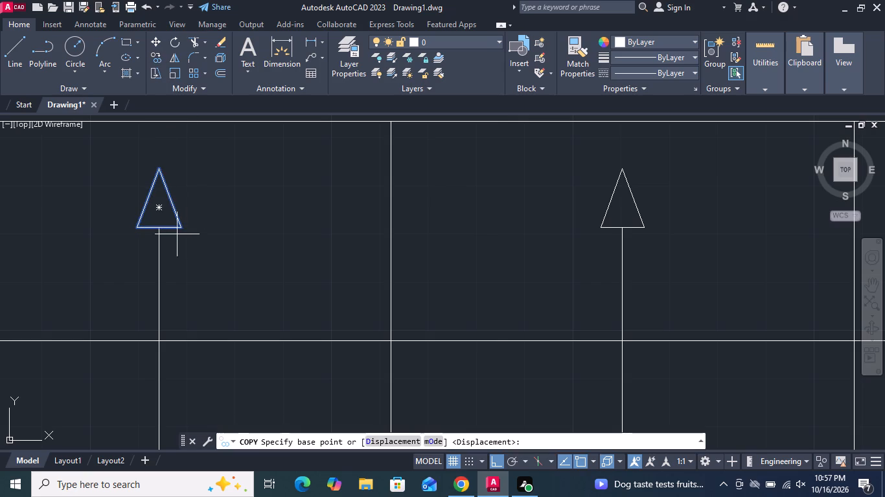
pyautogui.click(161, 230)
pyautogui.scroll(-8, 212, 182)
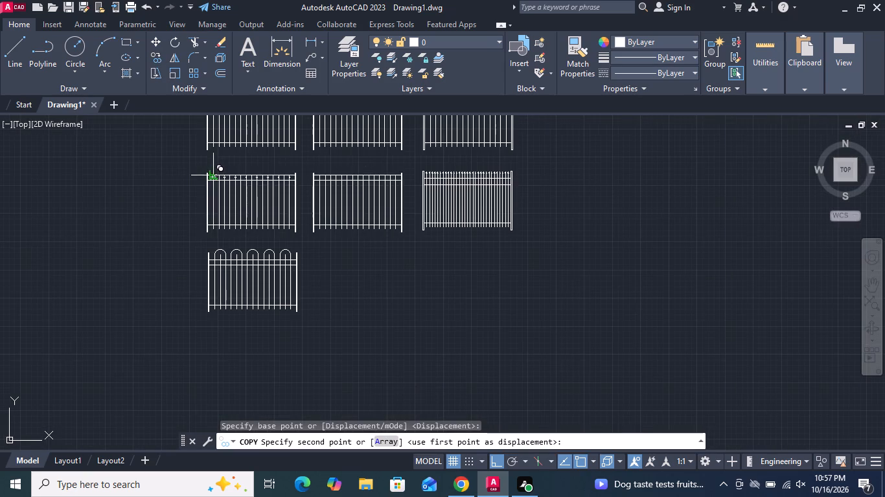
pyautogui.scroll(5, 200, 247)
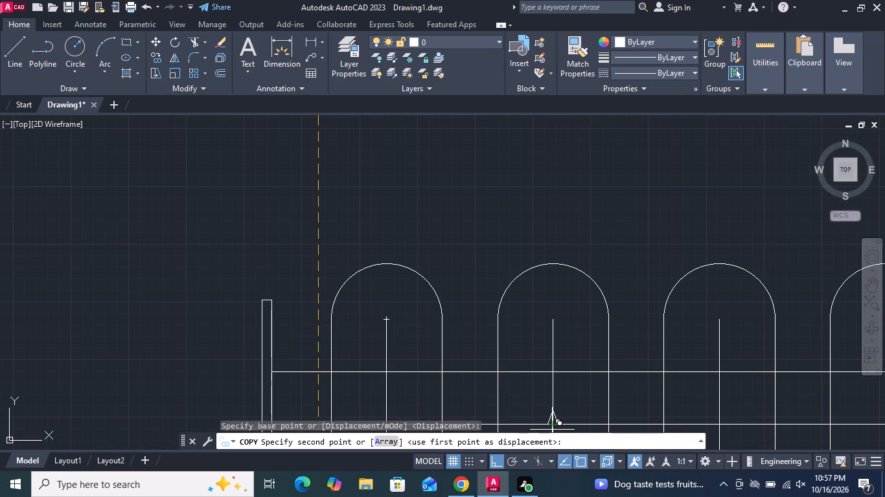
pyautogui.click(500, 458)
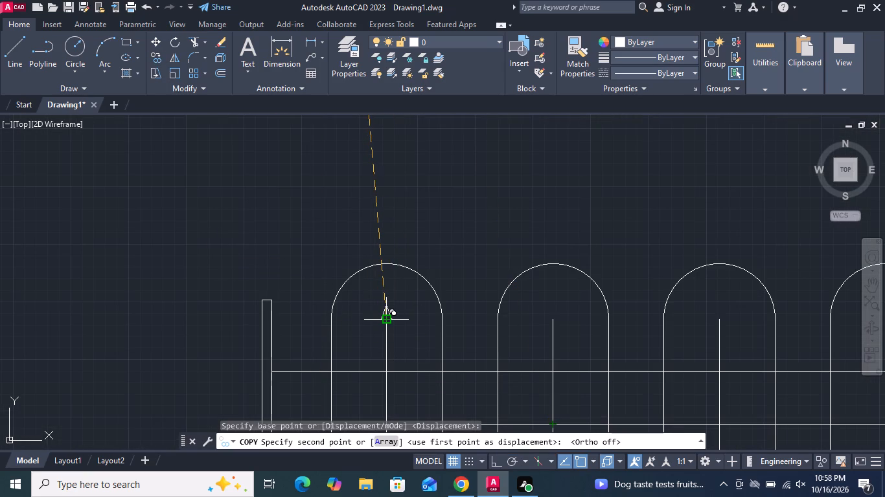
pyautogui.click(386, 320)
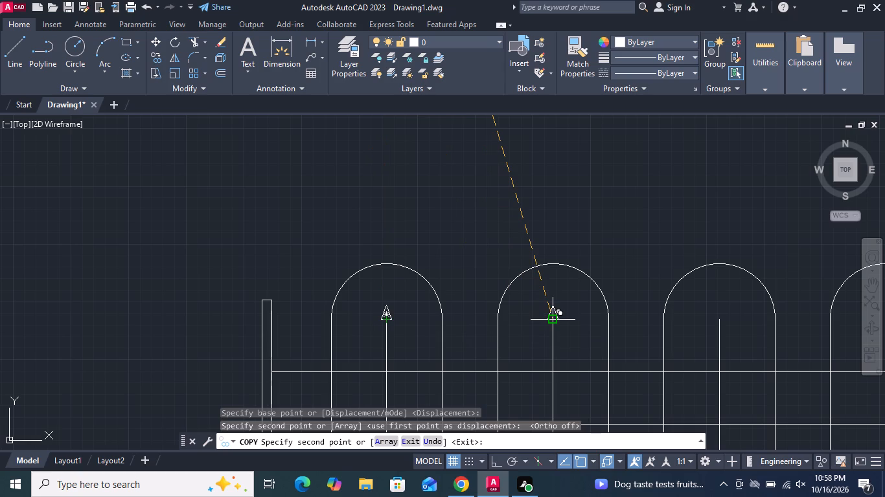
pyautogui.click(553, 321)
pyautogui.moveTo(534, 323); pyautogui.dragTo(206, 335, button='middle')
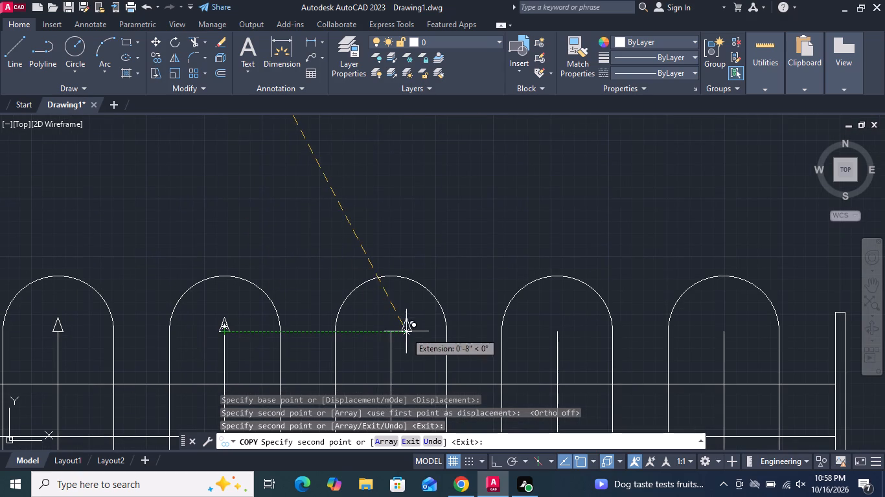
pyautogui.click(393, 332)
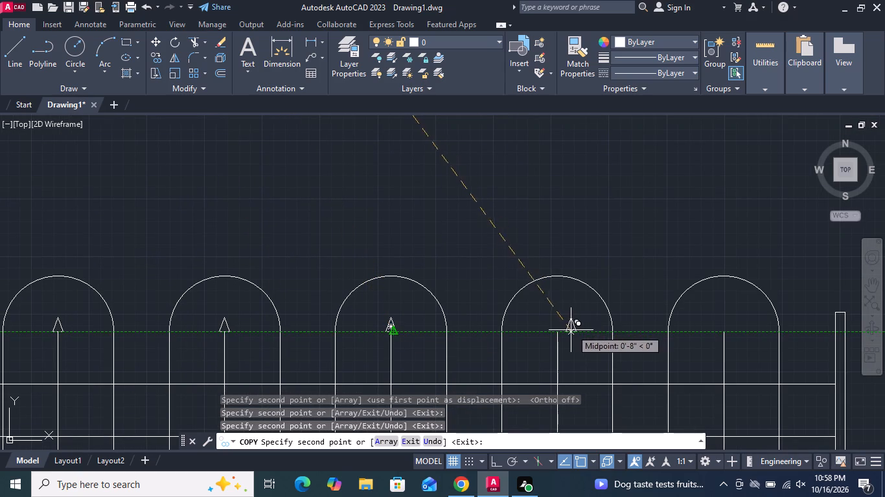
pyautogui.click(558, 331)
pyautogui.moveTo(516, 344); pyautogui.dragTo(282, 337, button='middle')
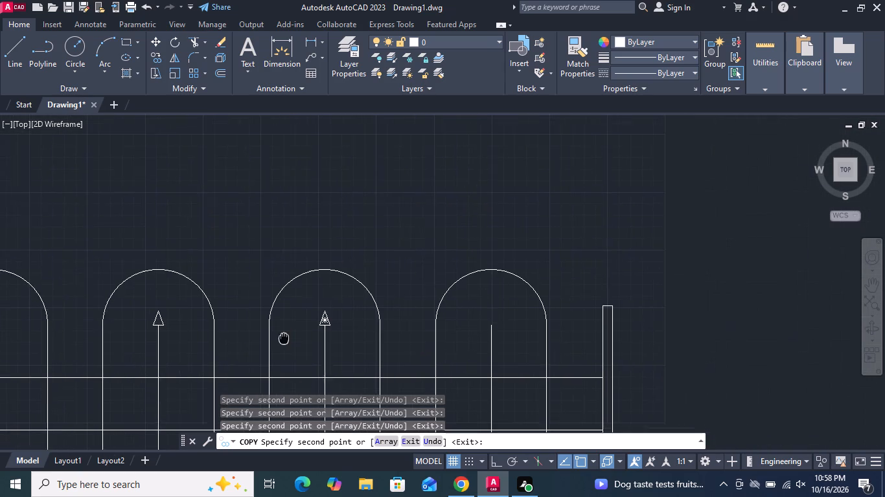
pyautogui.moveTo(282, 337); pyautogui.dragTo(278, 337, button='middle')
pyautogui.click(486, 324)
pyautogui.press('space')
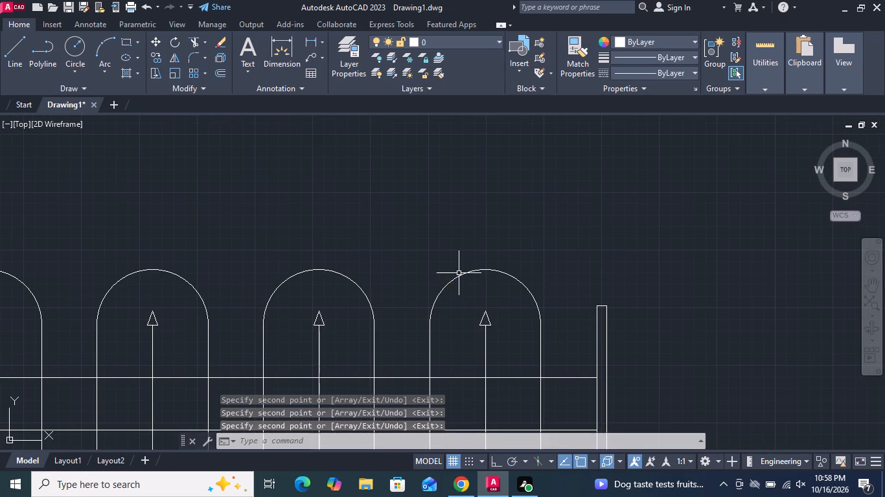
pyautogui.scroll(-3, 459, 273)
pyautogui.scroll(-1, 516, 251)
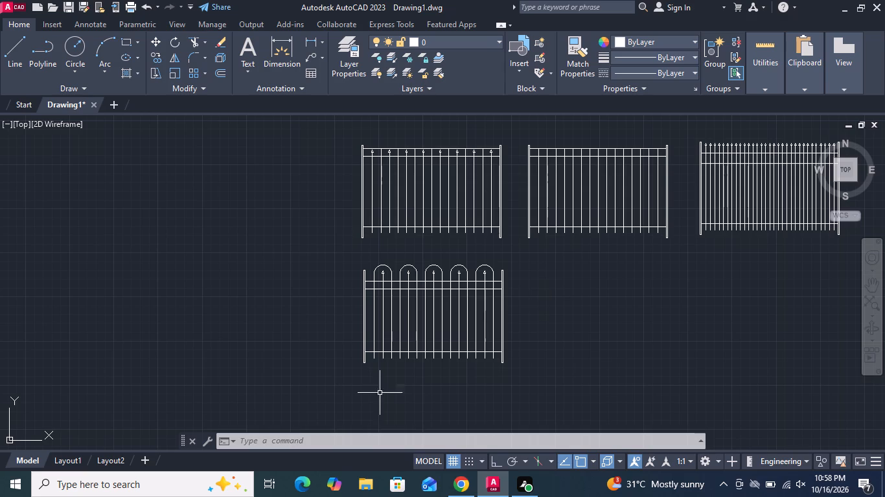
# Copy the third row's arched fence horizontally with Ortho on, placing the copy beneath the second row's plain fence.
pyautogui.scroll(-1, 258, 280)
pyautogui.moveTo(386, 285); pyautogui.dragTo(246, 289, button='middle')
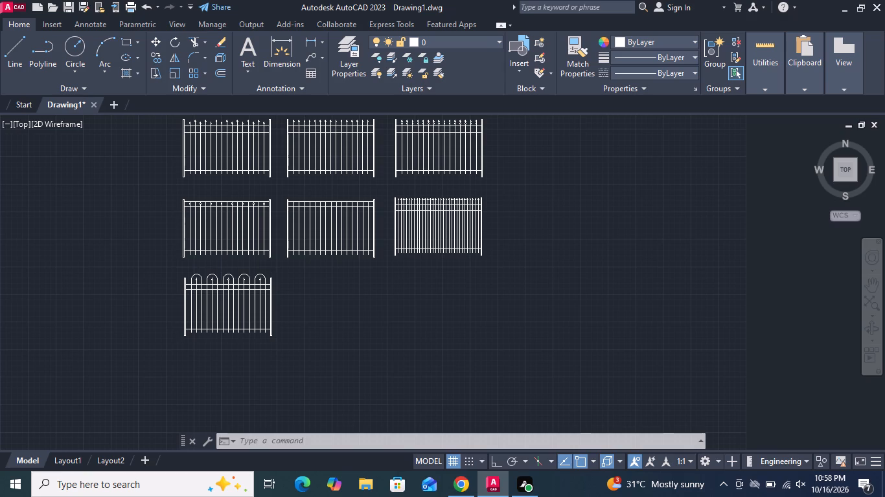
pyautogui.scroll(1, 246, 289)
pyautogui.moveTo(319, 377); pyautogui.dragTo(311, 377)
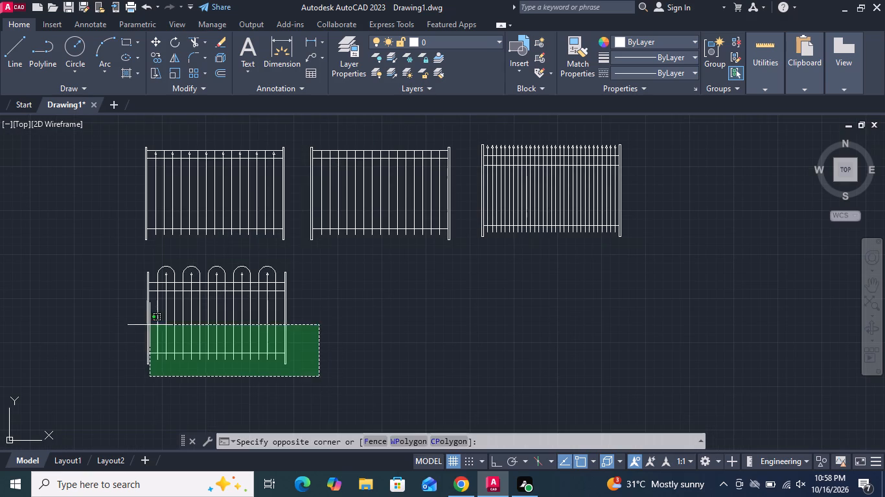
pyautogui.click(111, 265)
pyautogui.click(158, 55)
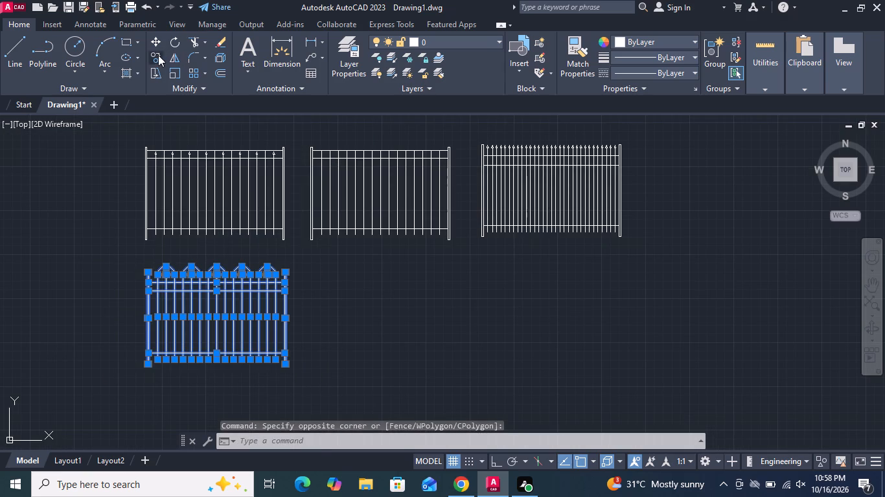
pyautogui.click(301, 353)
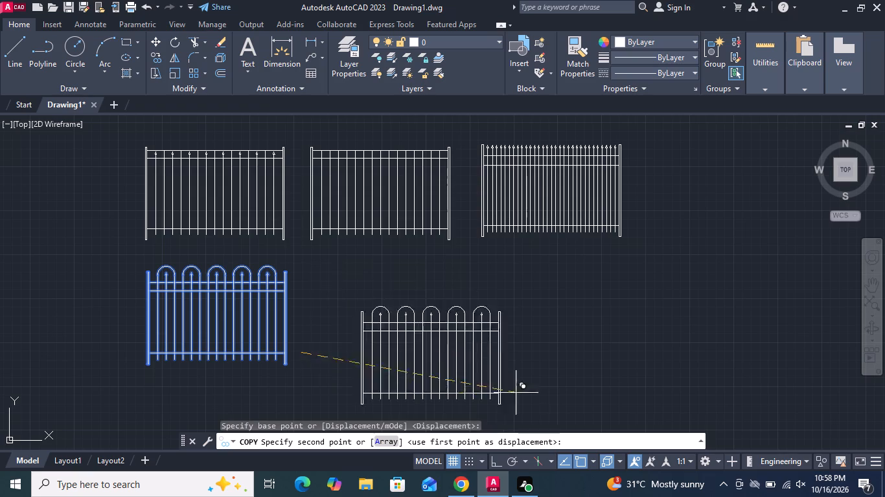
pyautogui.click(497, 465)
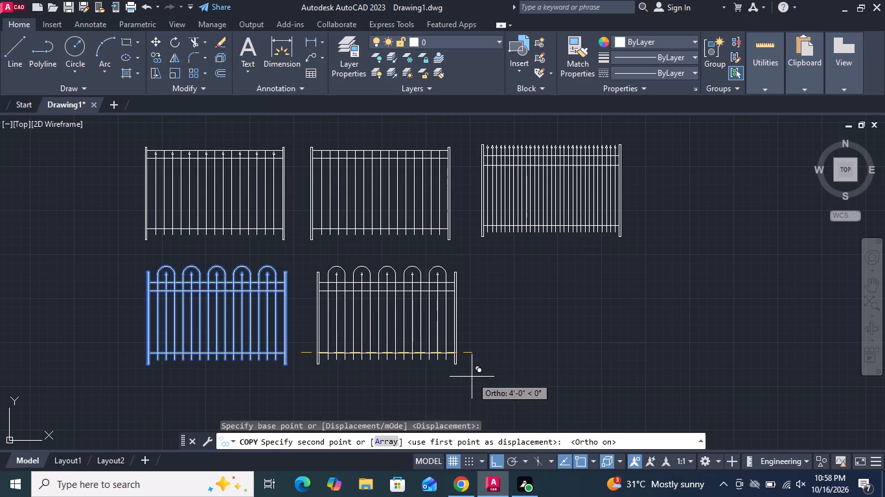
pyautogui.click(465, 377)
pyautogui.press('Return')
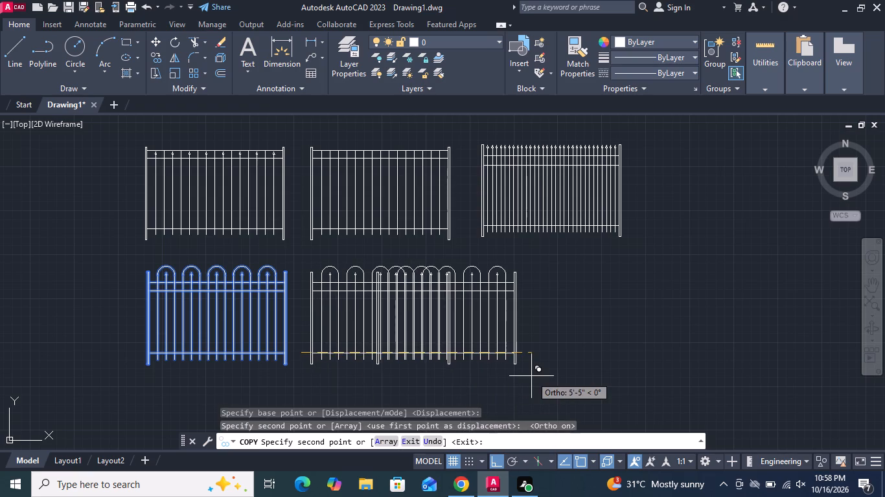
# Copy the second row's densely barred fence 3'-0" straight down to make the third fence of the third row.
pyautogui.moveTo(364, 336); pyautogui.dragTo(317, 301, button='middle')
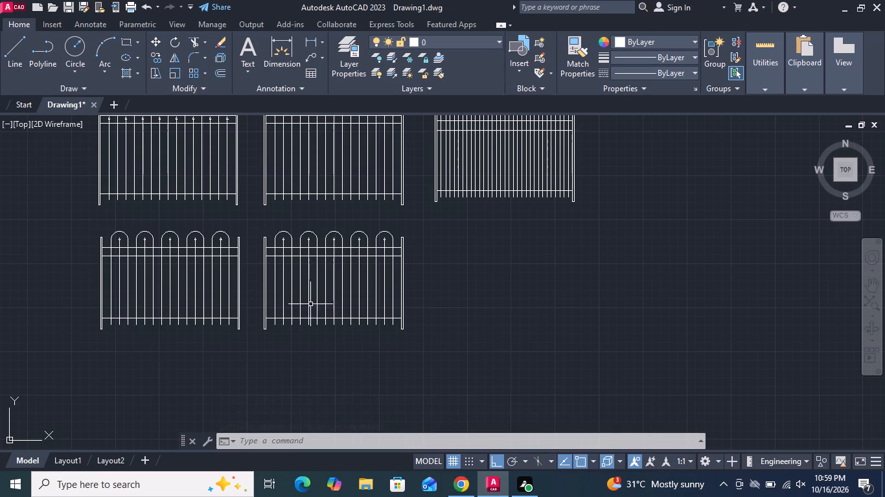
pyautogui.scroll(1, 296, 323)
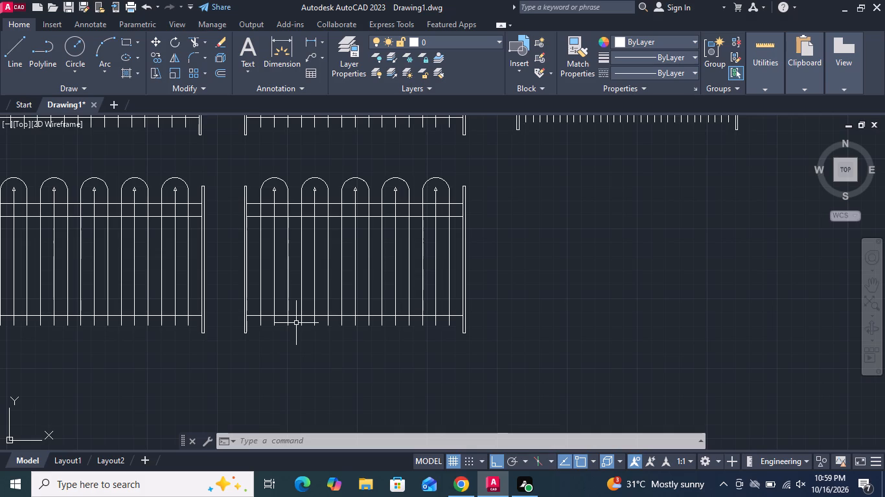
pyautogui.scroll(-1, 296, 323)
pyautogui.moveTo(297, 327); pyautogui.dragTo(264, 359, button='middle')
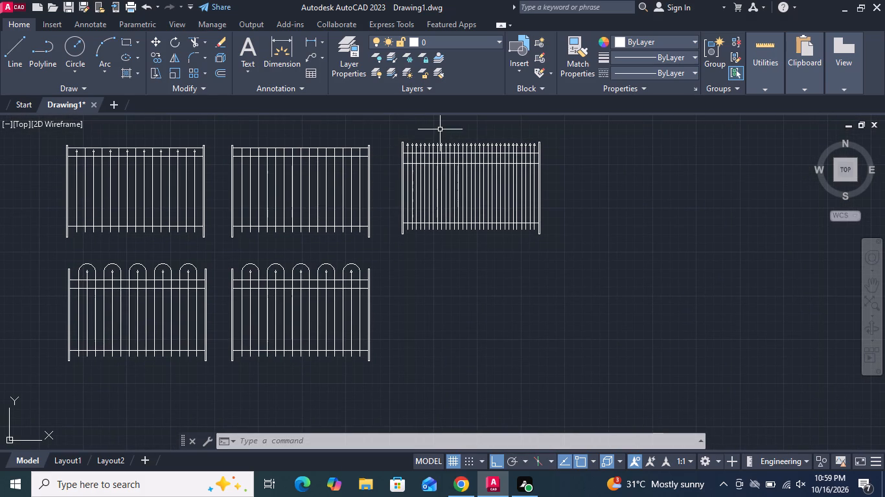
pyautogui.scroll(3, 441, 129)
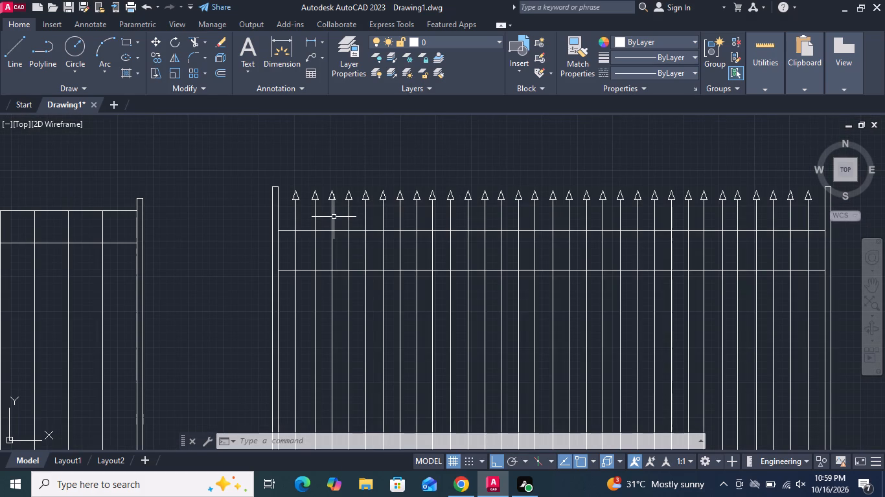
pyautogui.scroll(-4, 336, 208)
pyautogui.moveTo(427, 254); pyautogui.dragTo(426, 254)
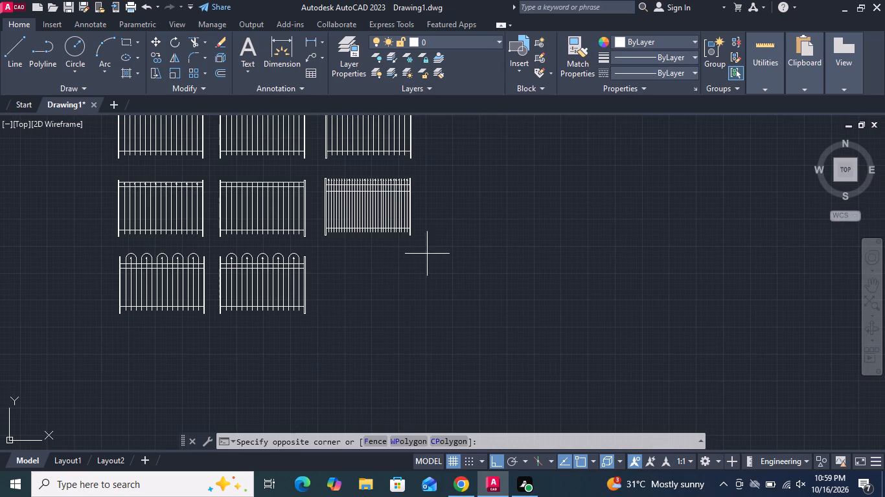
pyautogui.moveTo(426, 254); pyautogui.dragTo(409, 254)
pyautogui.click(314, 165)
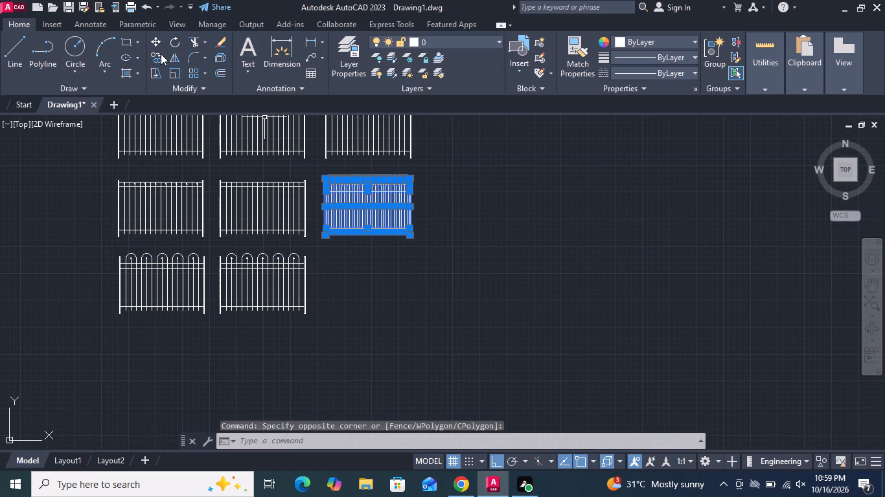
pyautogui.click(160, 54)
pyautogui.click(532, 184)
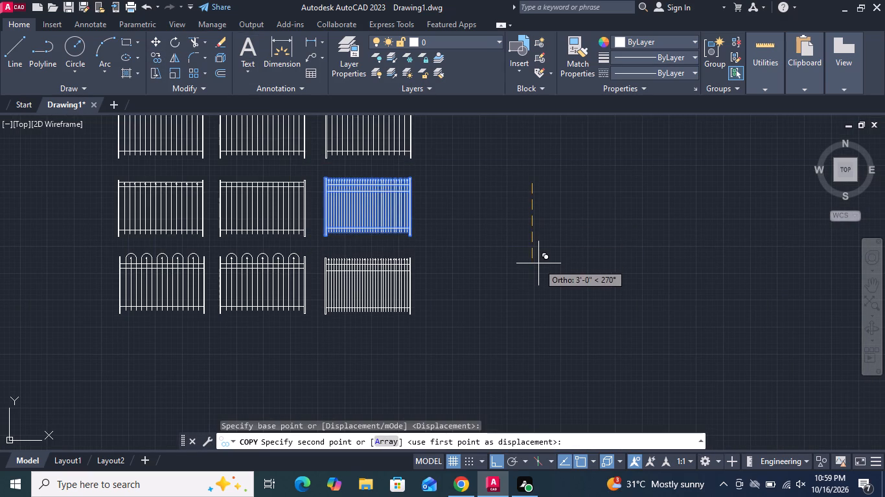
pyautogui.click(538, 263)
pyautogui.press('space')
# Erase the arrowheads from the first and third bars of the third row's densely barred fence.
pyautogui.scroll(2, 319, 269)
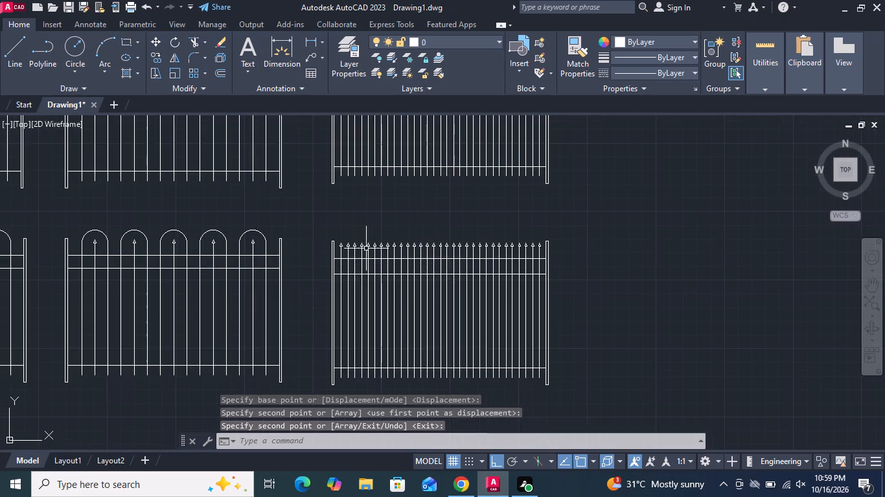
pyautogui.scroll(2, 365, 242)
pyautogui.moveTo(354, 256); pyautogui.dragTo(330, 256, button='middle')
pyautogui.scroll(2, 323, 253)
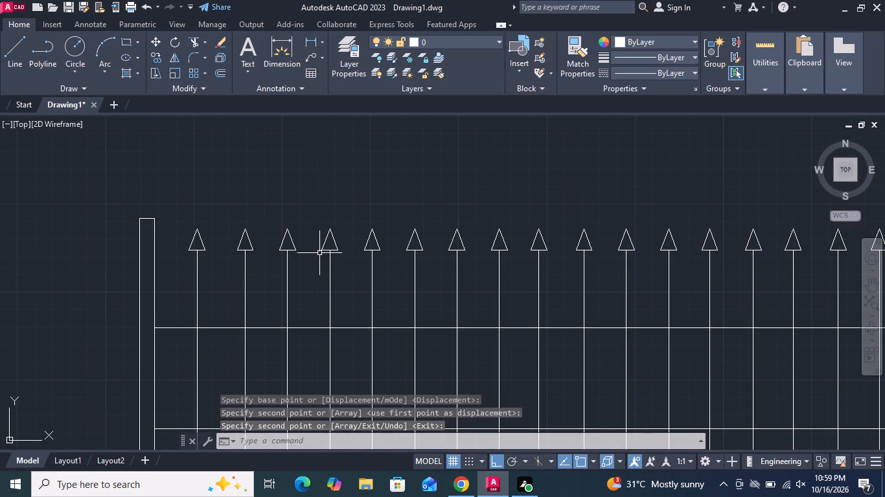
pyautogui.click(306, 243)
pyautogui.click(281, 225)
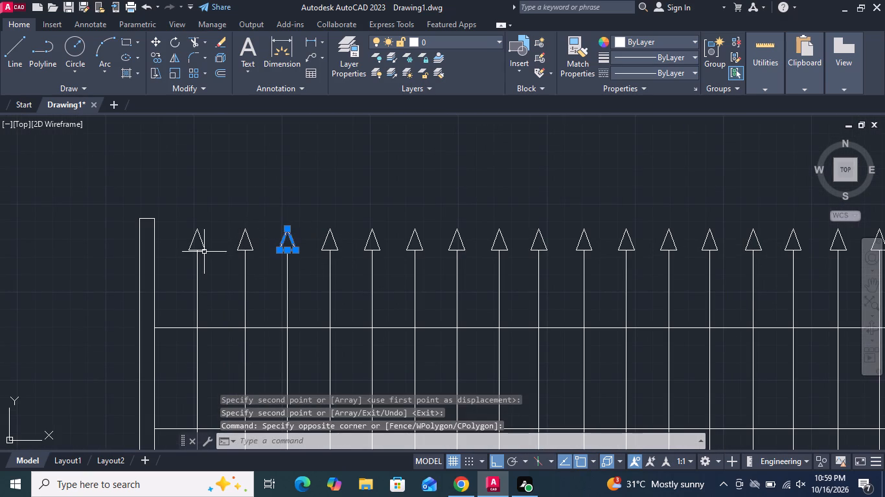
pyautogui.click(216, 234)
pyautogui.click(185, 225)
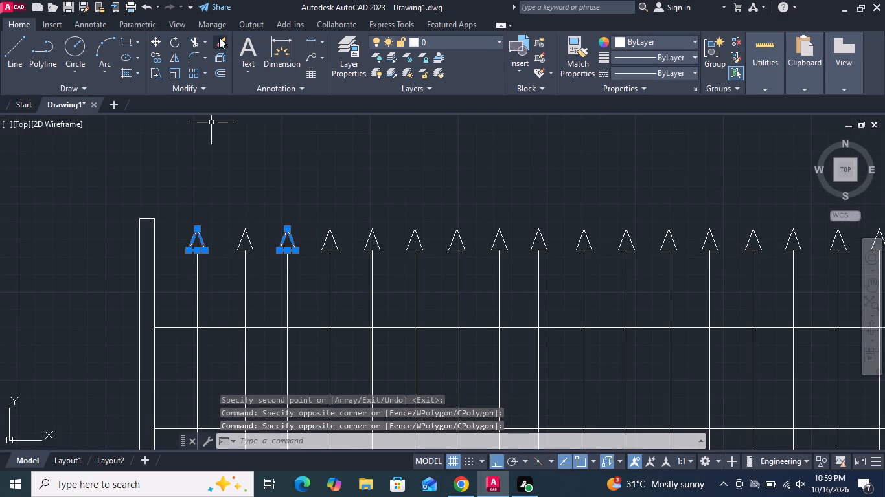
pyautogui.click(220, 37)
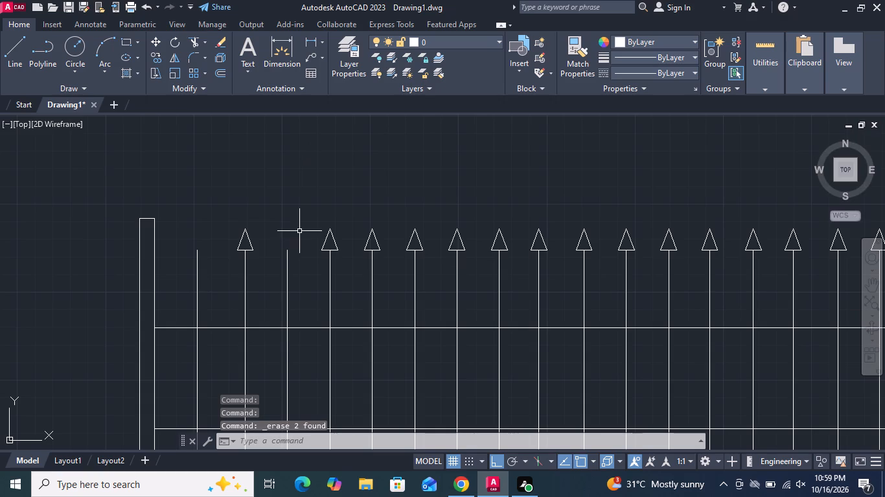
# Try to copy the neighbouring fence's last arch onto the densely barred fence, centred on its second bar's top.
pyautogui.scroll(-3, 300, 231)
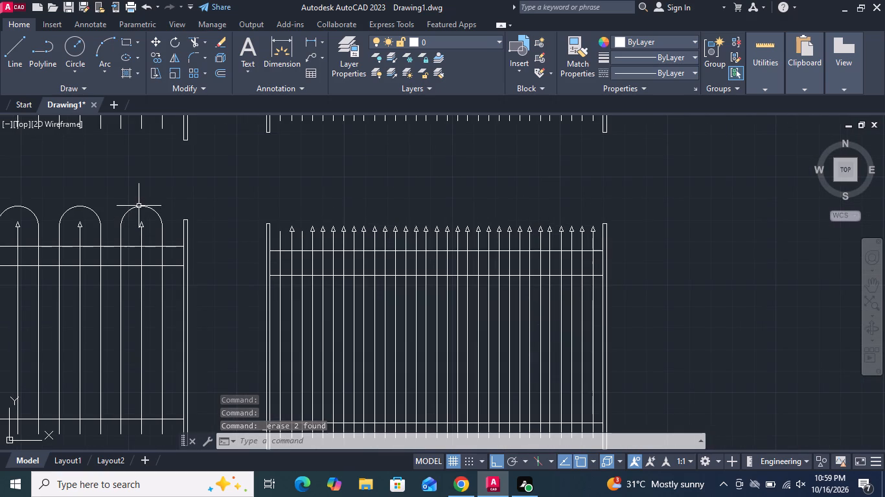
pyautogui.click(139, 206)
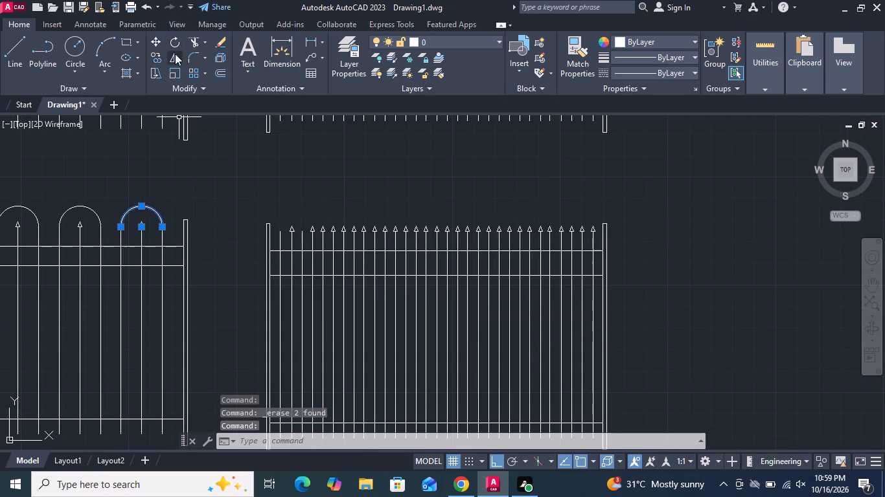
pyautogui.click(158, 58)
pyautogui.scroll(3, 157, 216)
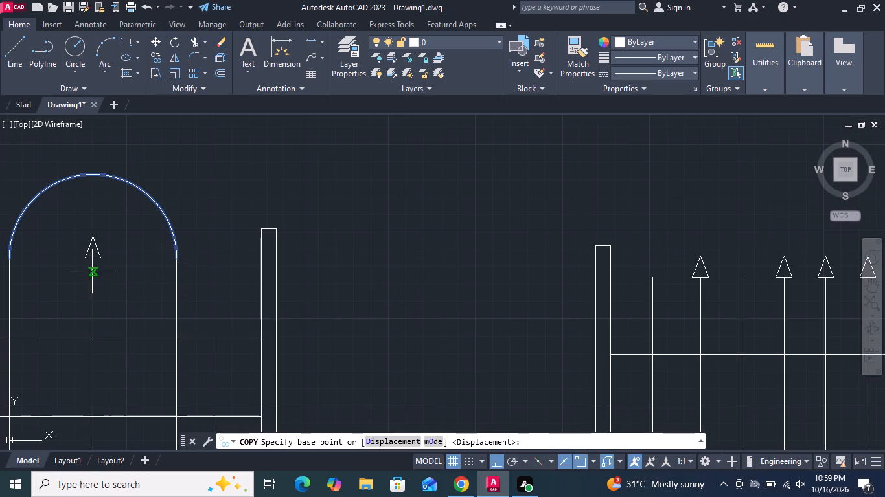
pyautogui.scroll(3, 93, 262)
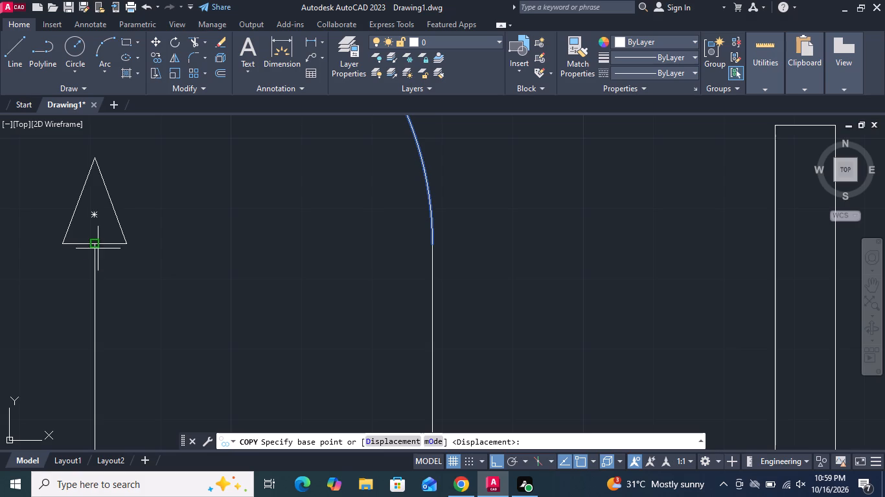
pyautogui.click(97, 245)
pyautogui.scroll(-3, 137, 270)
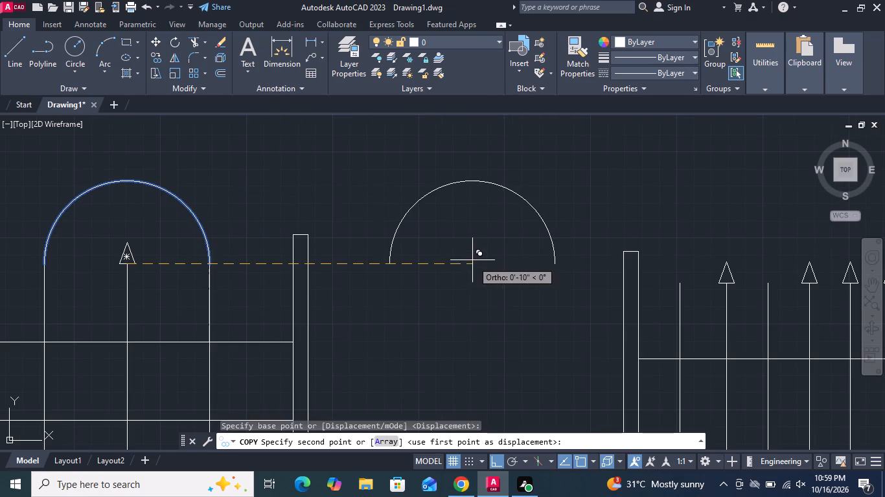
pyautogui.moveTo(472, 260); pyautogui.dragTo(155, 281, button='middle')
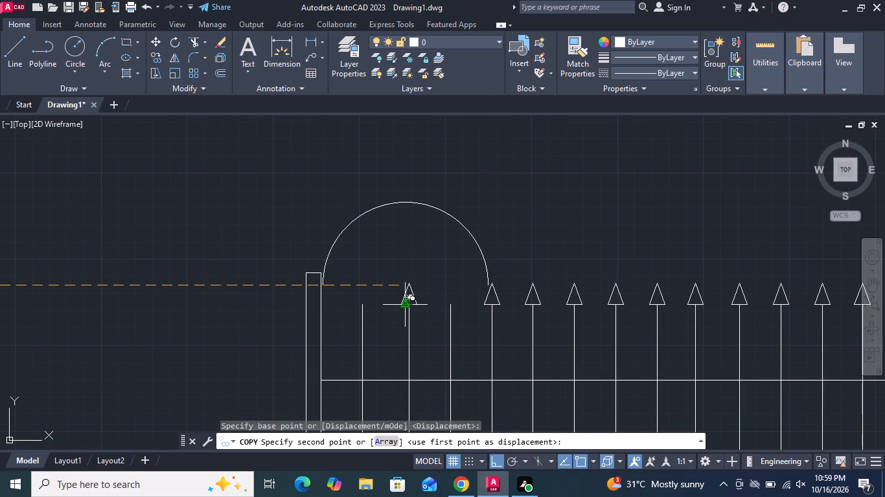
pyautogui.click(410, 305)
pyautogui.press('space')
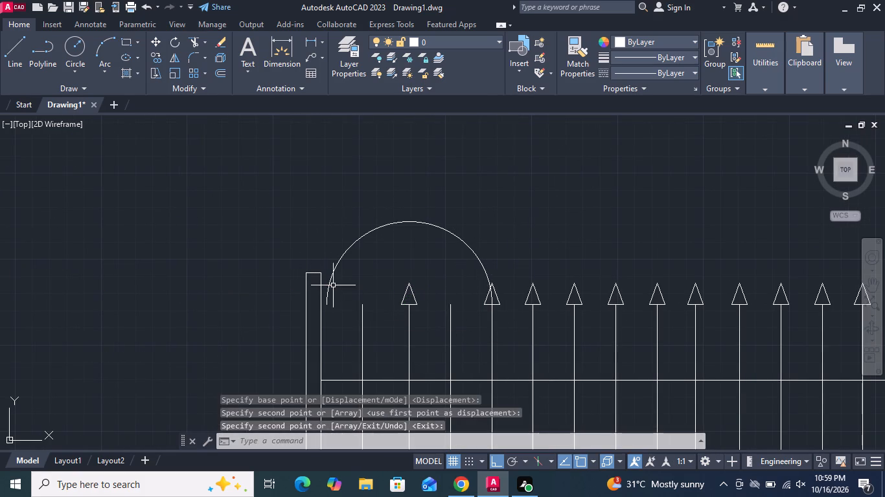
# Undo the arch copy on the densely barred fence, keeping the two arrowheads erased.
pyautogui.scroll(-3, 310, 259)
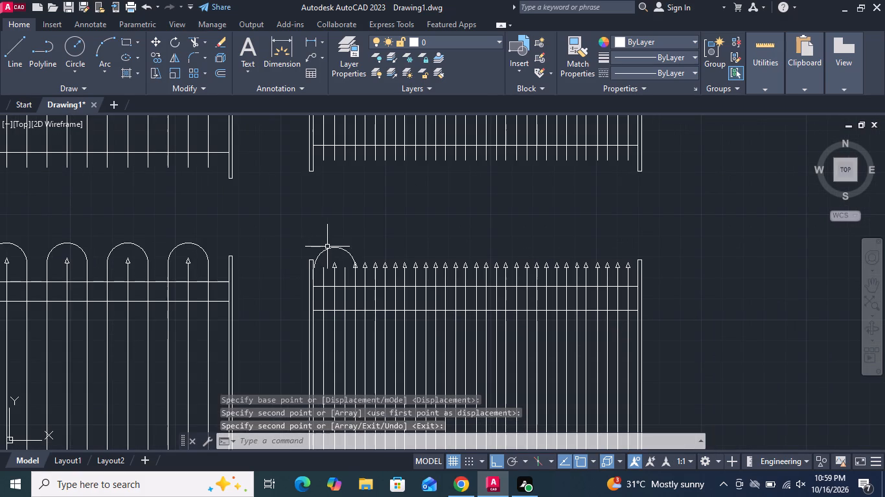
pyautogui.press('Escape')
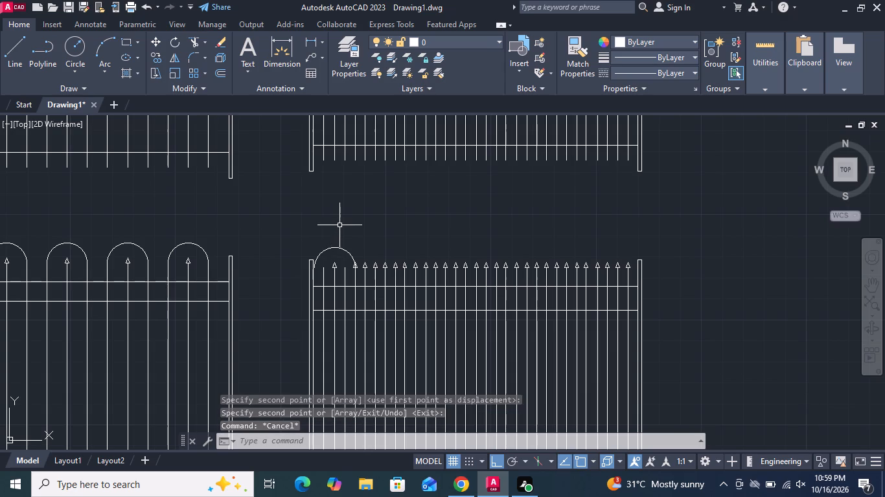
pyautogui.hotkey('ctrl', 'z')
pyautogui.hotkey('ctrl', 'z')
# Draw a circle centred on the top of the densely barred fence's second bar, at the arrowhead's base.
pyautogui.scroll(3, 293, 223)
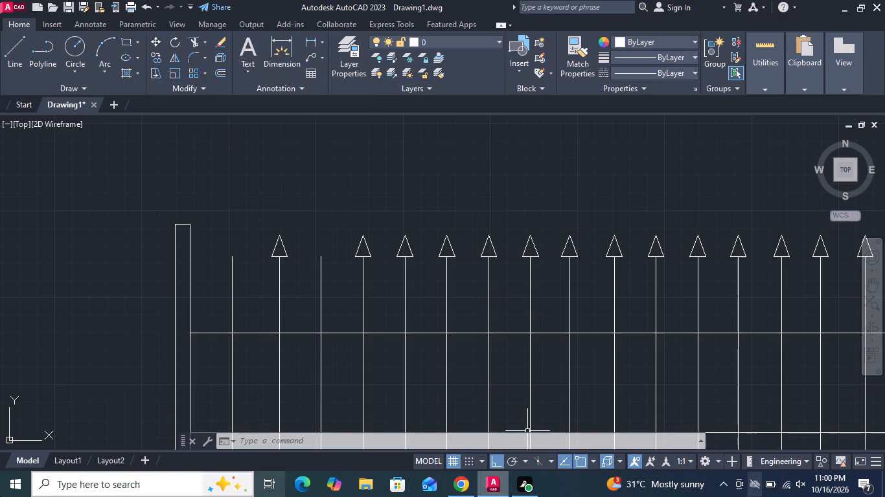
pyautogui.click(62, 41)
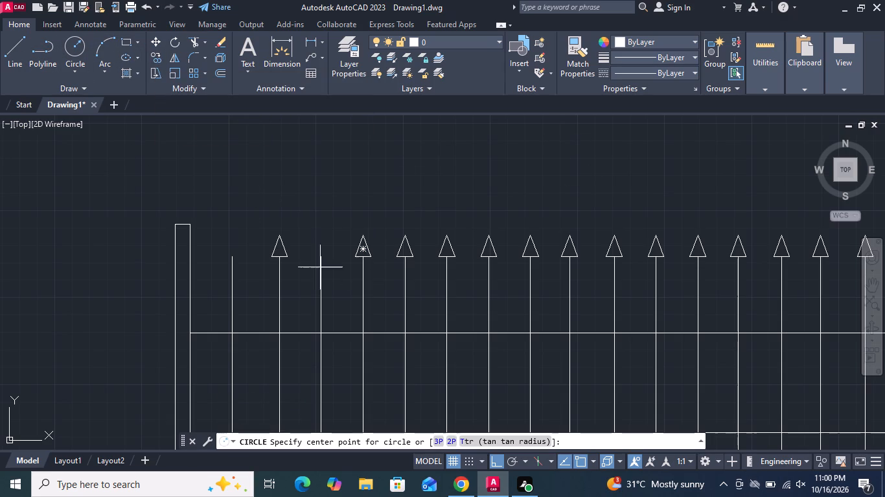
pyautogui.click(283, 257)
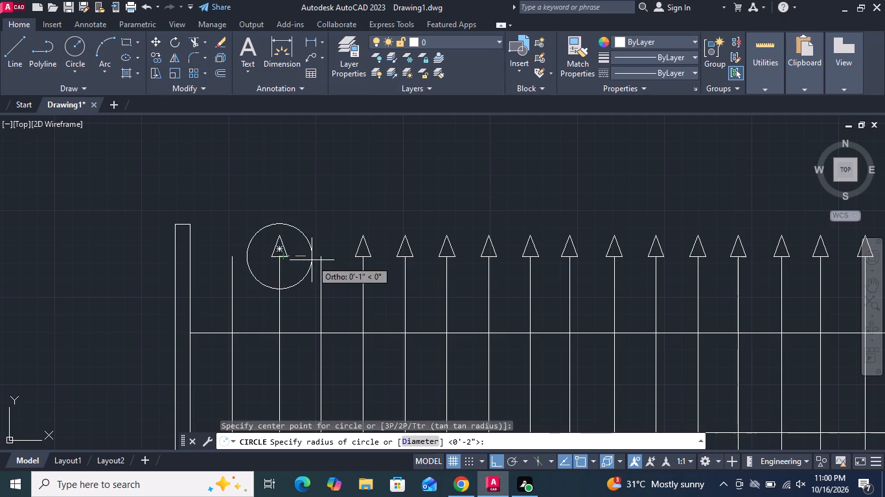
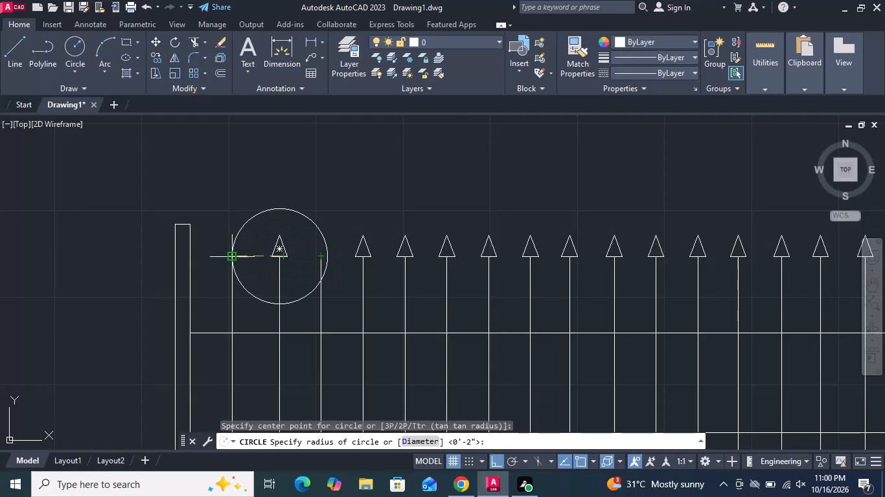
# Abandon the unfinished circle and erase the entire densely barred fence at the end of the third row.
pyautogui.press('Escape')
pyautogui.scroll(-2, 295, 248)
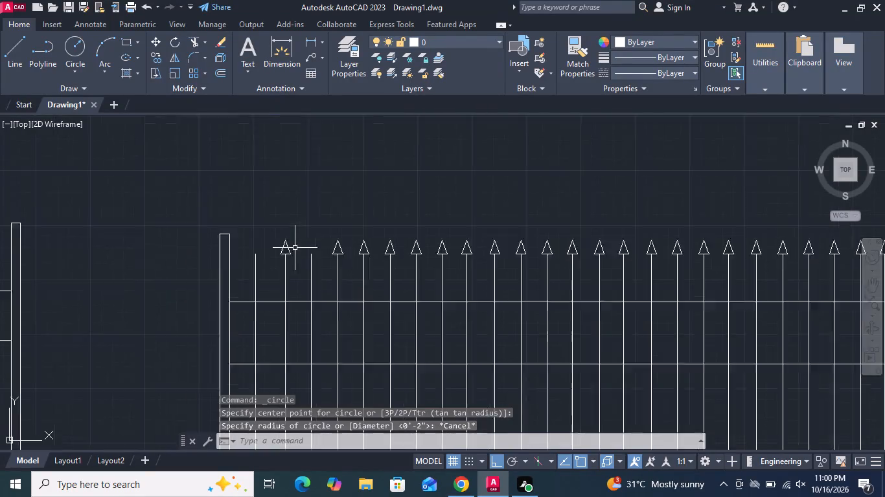
pyautogui.scroll(-3, 295, 248)
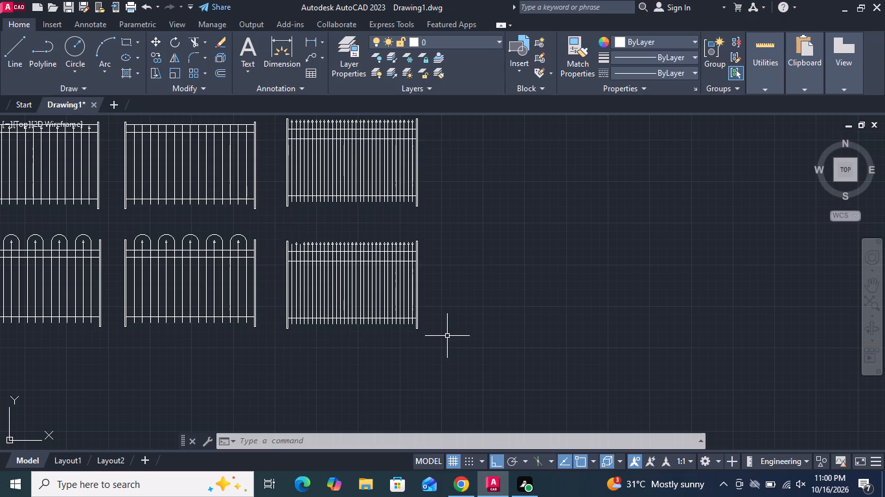
pyautogui.moveTo(448, 348); pyautogui.dragTo(435, 346)
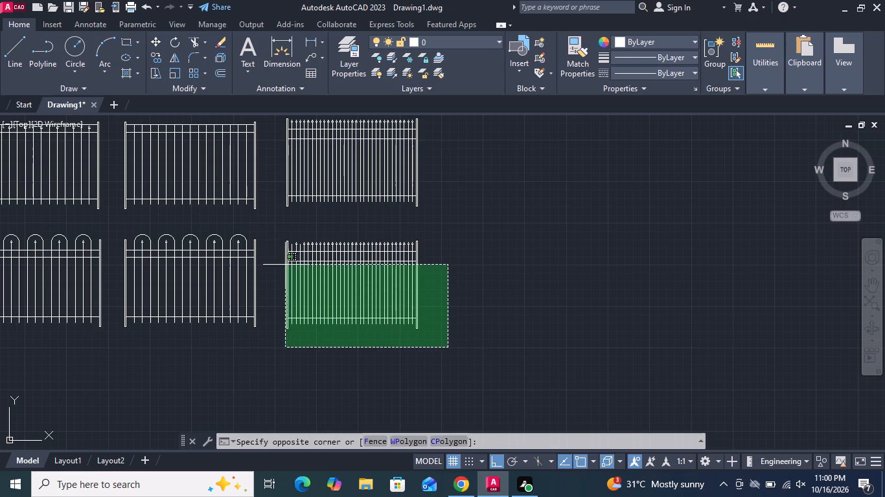
pyautogui.click(271, 229)
pyautogui.press('Delete')
# Erase the second through fifth arches from the last remaining arched fence in the third row, keeping its first arch.
pyautogui.moveTo(267, 256); pyautogui.dragTo(374, 266, button='middle')
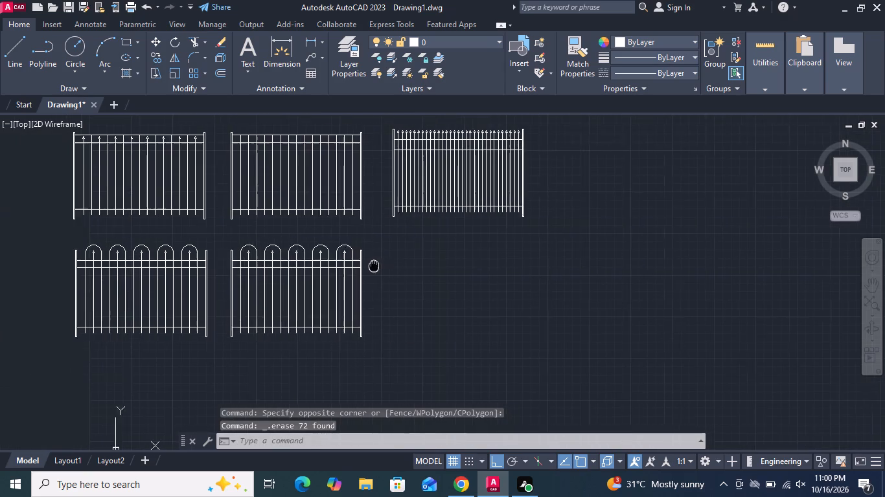
pyautogui.moveTo(374, 266); pyautogui.dragTo(404, 254, button='middle')
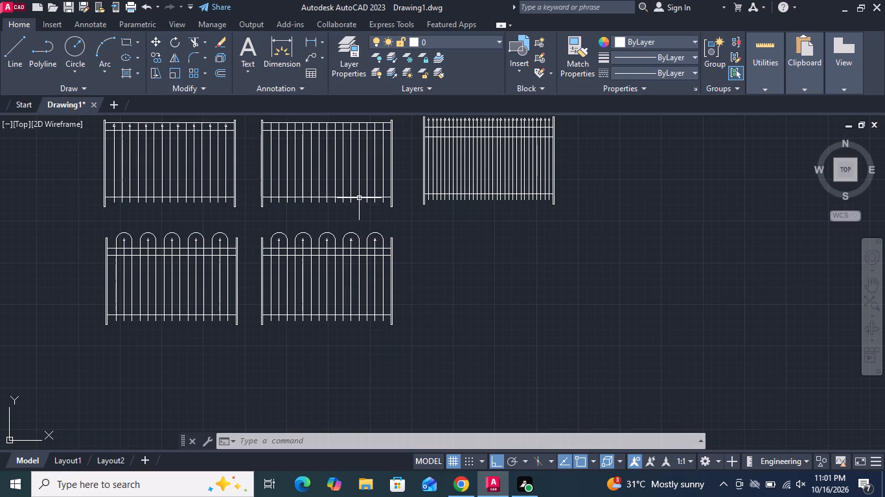
pyautogui.scroll(2, 342, 232)
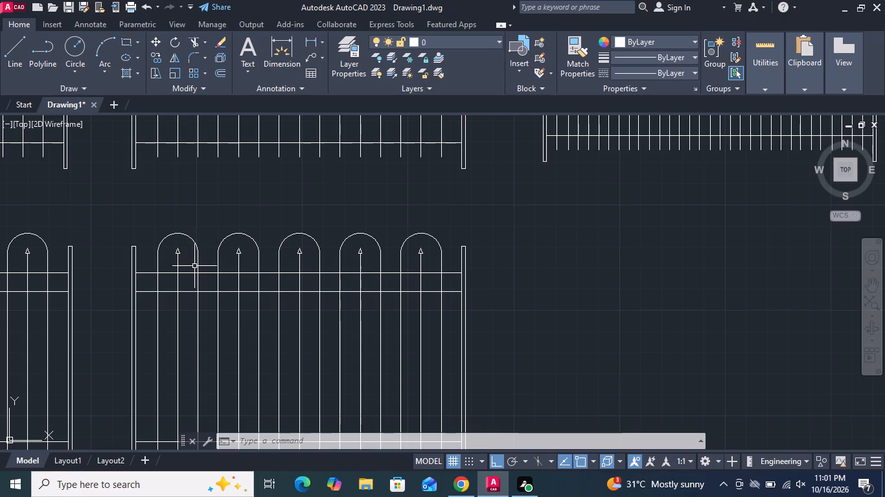
pyautogui.click(226, 239)
pyautogui.click(305, 234)
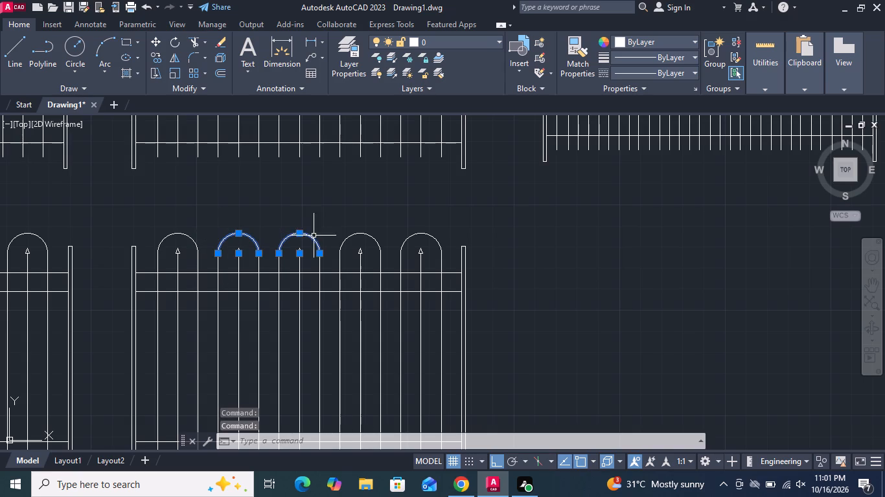
pyautogui.click(355, 237)
pyautogui.click(336, 224)
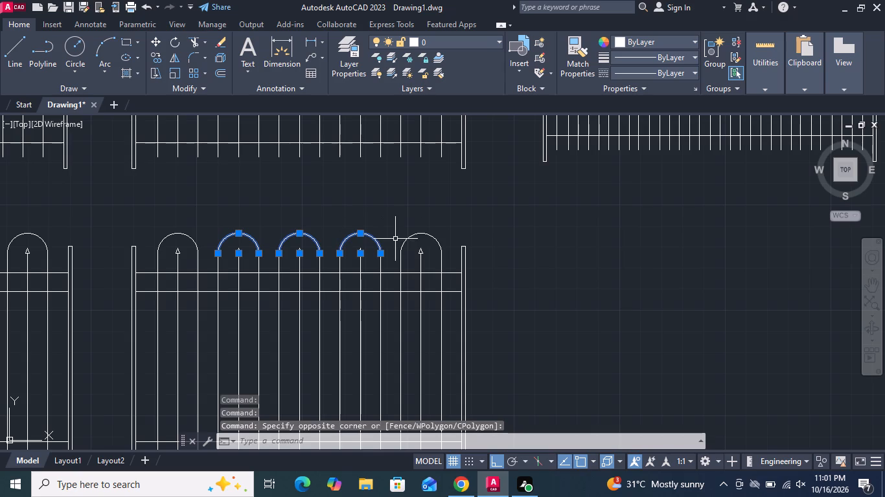
pyautogui.click(413, 232)
pyautogui.click(222, 39)
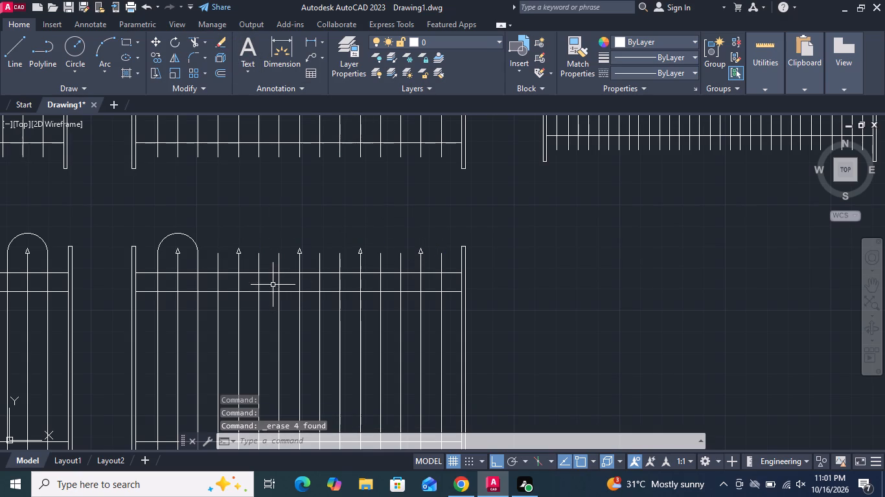
# Move the arrowhead on that fence's fifth bar to the top of its fourth bar, using the arrowhead's base midpoint.
pyautogui.moveTo(290, 280); pyautogui.dragTo(353, 265, button='middle')
pyautogui.scroll(1, 265, 216)
pyautogui.moveTo(271, 223); pyautogui.dragTo(250, 222, button='middle')
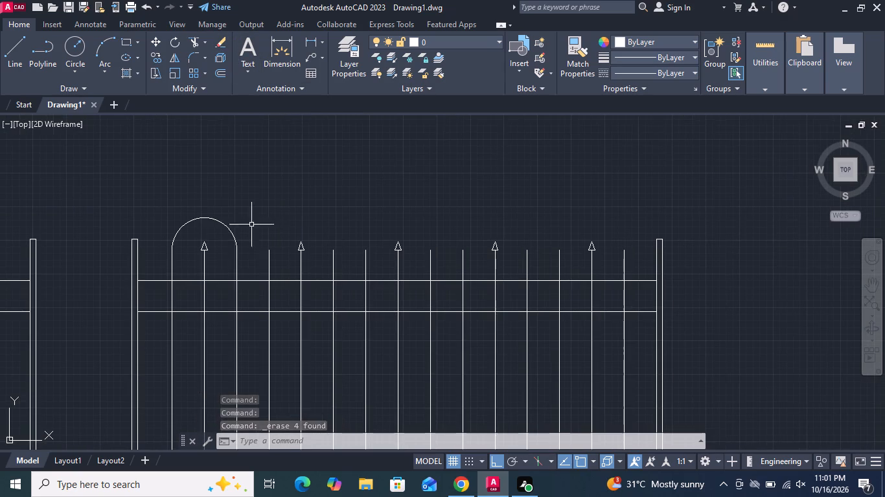
pyautogui.scroll(2, 290, 234)
pyautogui.click(347, 270)
pyautogui.click(283, 240)
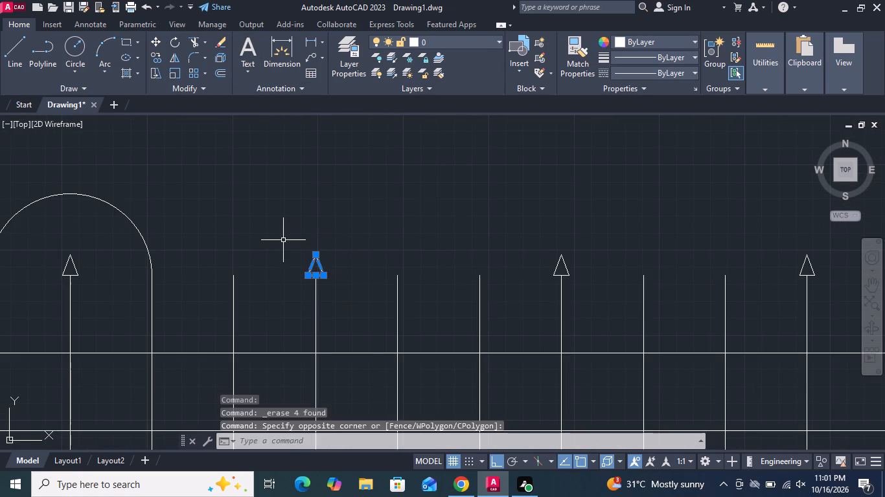
pyautogui.click(158, 45)
pyautogui.click(315, 277)
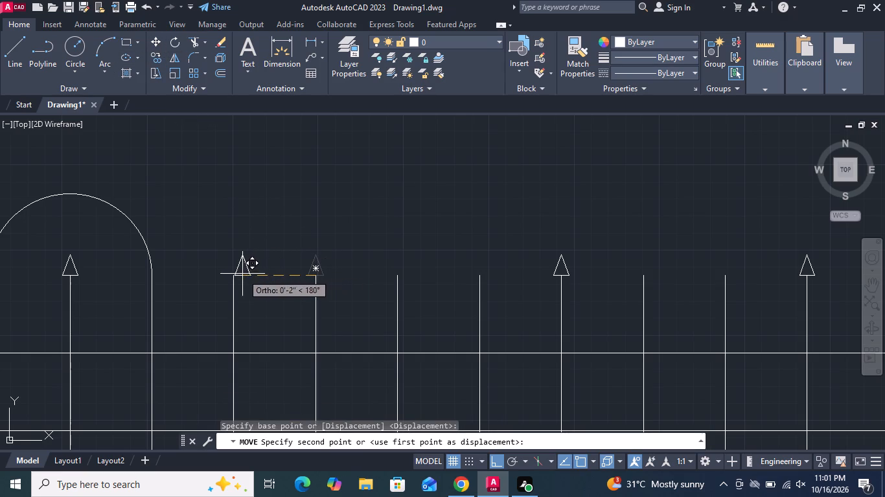
pyautogui.click(232, 276)
# Copy the first arch so it is centred on the sixth bar's top, erasing the misplaced copy centred on the fifth bar.
pyautogui.scroll(-3, 236, 248)
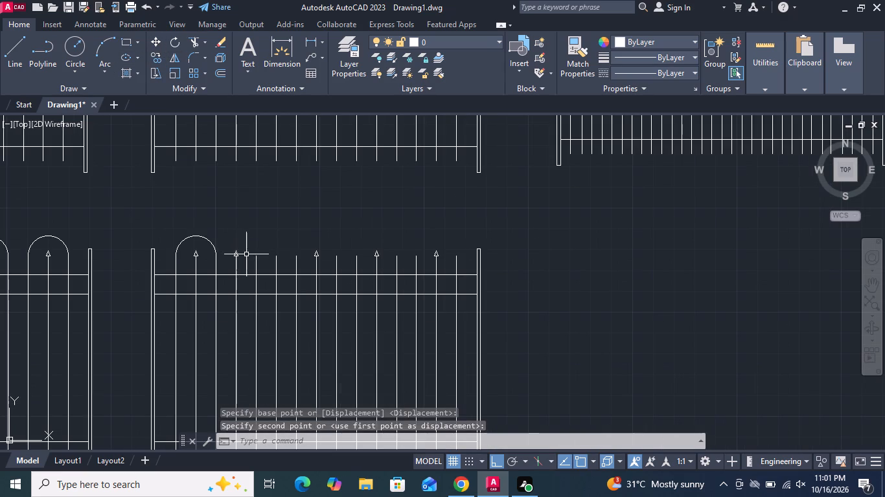
pyautogui.scroll(1, 247, 254)
pyautogui.scroll(1, 370, 254)
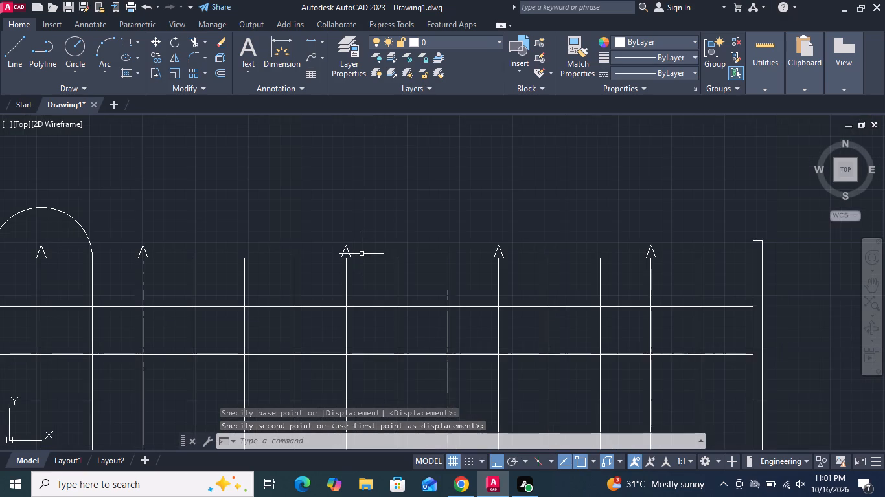
pyautogui.scroll(-1, 361, 256)
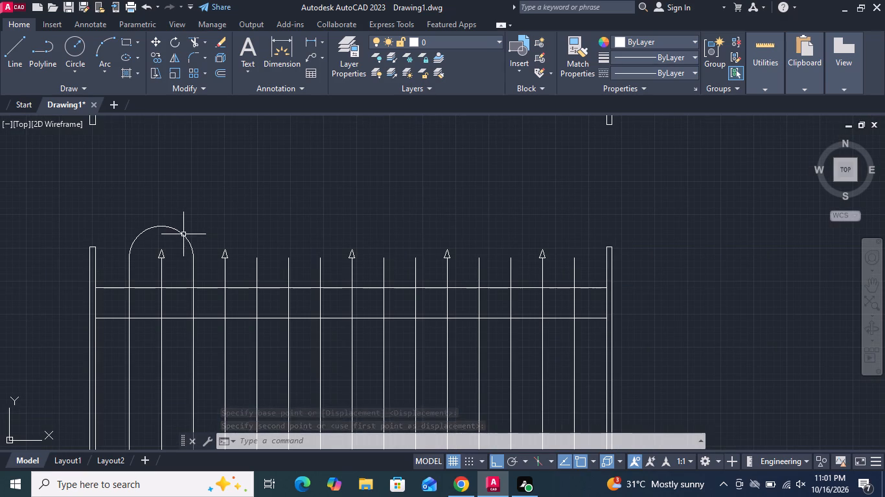
pyautogui.click(183, 234)
pyautogui.click(158, 62)
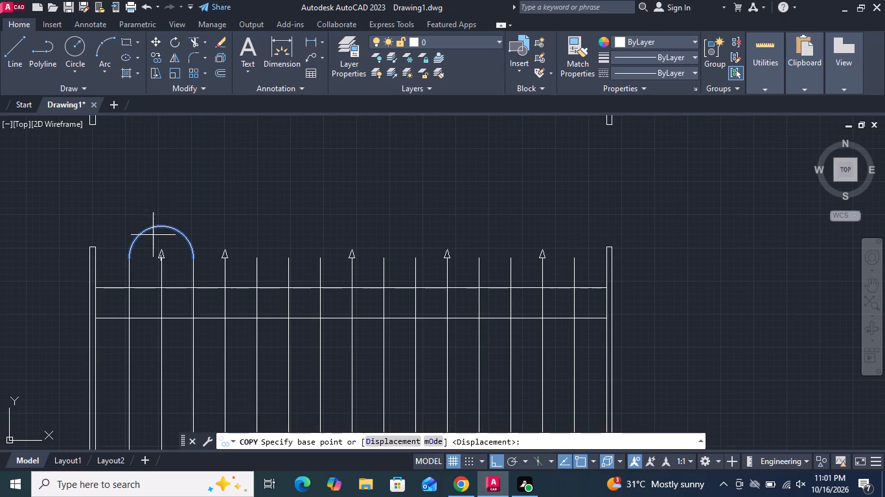
pyautogui.scroll(3, 150, 260)
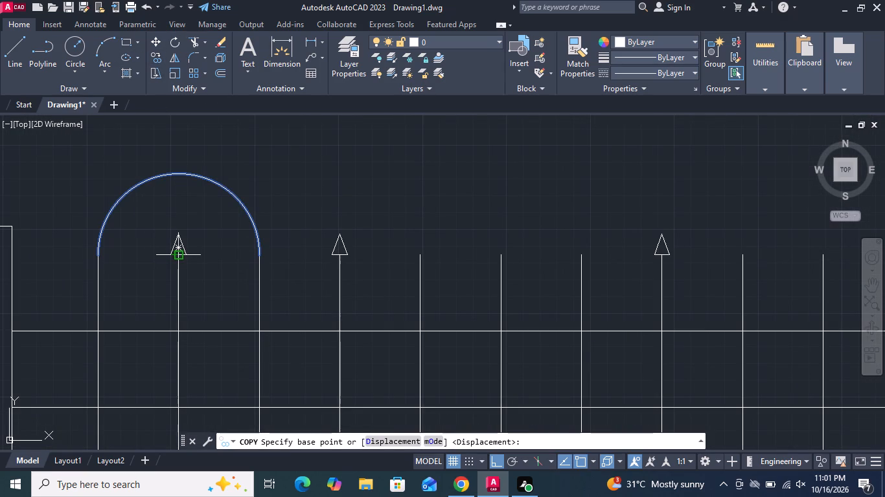
pyautogui.click(181, 258)
pyautogui.scroll(-1, 181, 258)
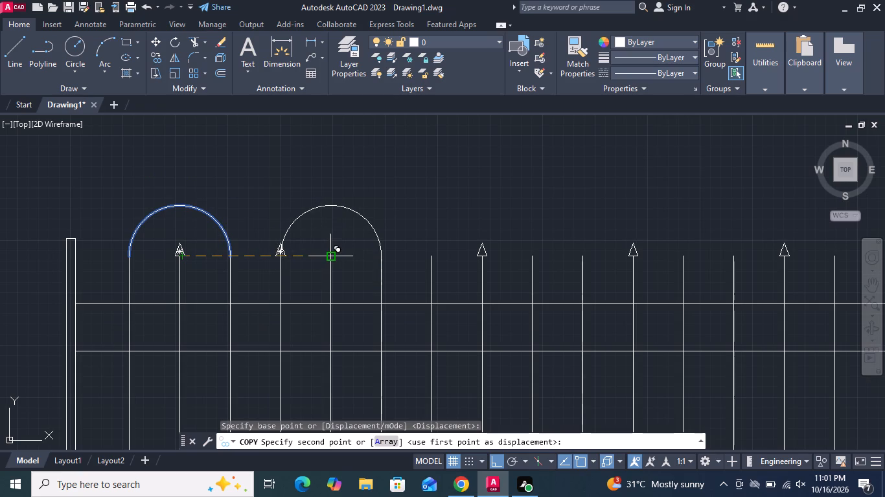
pyautogui.click(328, 257)
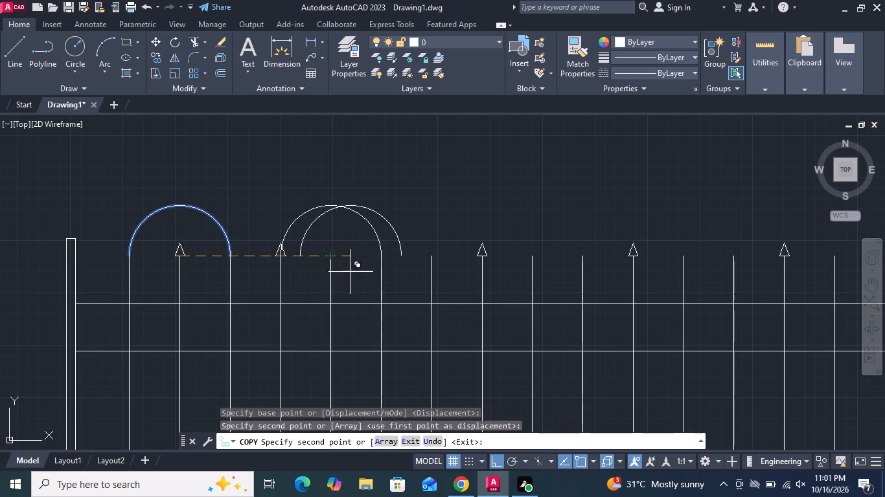
pyautogui.click(383, 260)
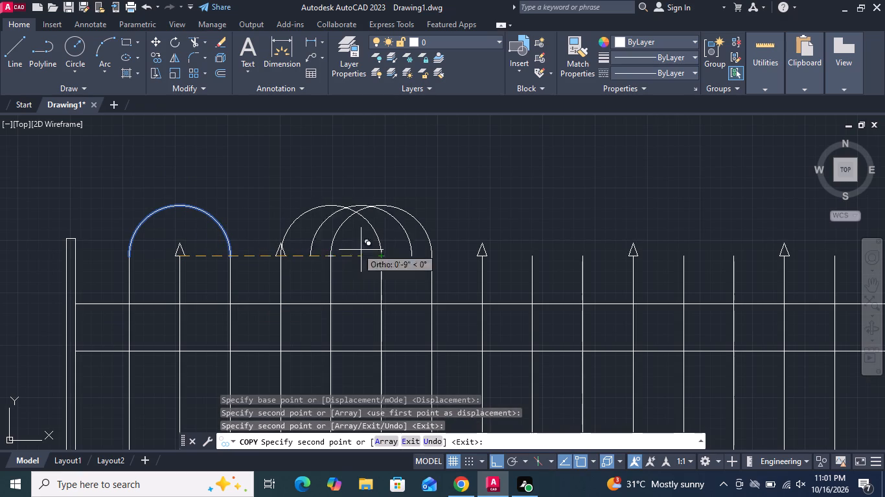
pyautogui.press('Escape')
pyautogui.click(330, 225)
pyautogui.click(321, 196)
pyautogui.press('Delete')
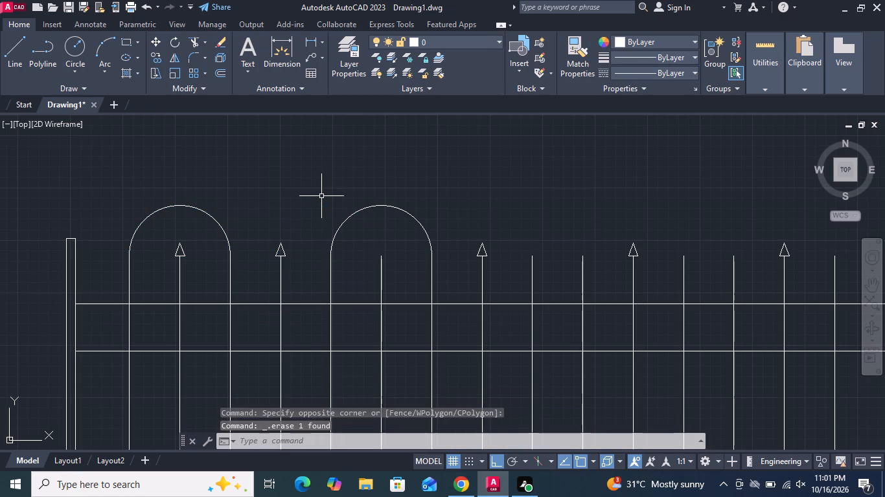
# Copy the eighth bar's arrowhead onto the top of the sixth bar, beneath the second arch.
pyautogui.moveTo(321, 196); pyautogui.dragTo(264, 200, button='middle')
pyautogui.scroll(2, 419, 243)
pyautogui.click(446, 269)
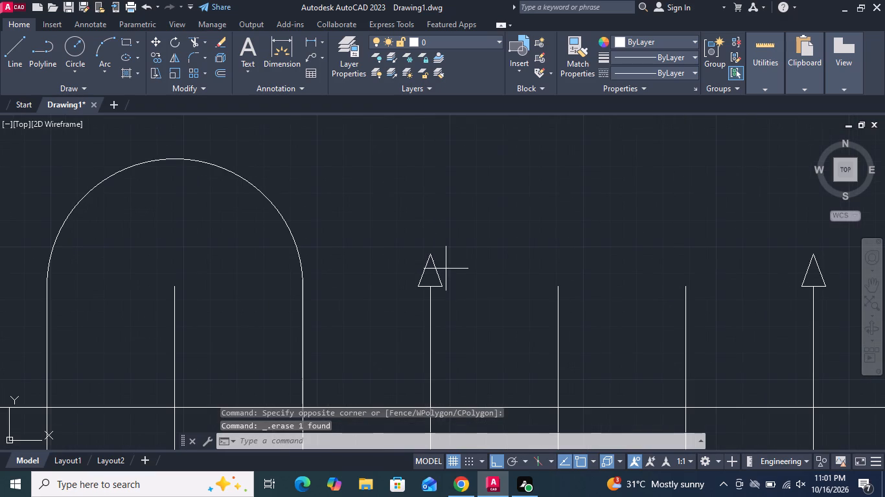
pyautogui.click(430, 259)
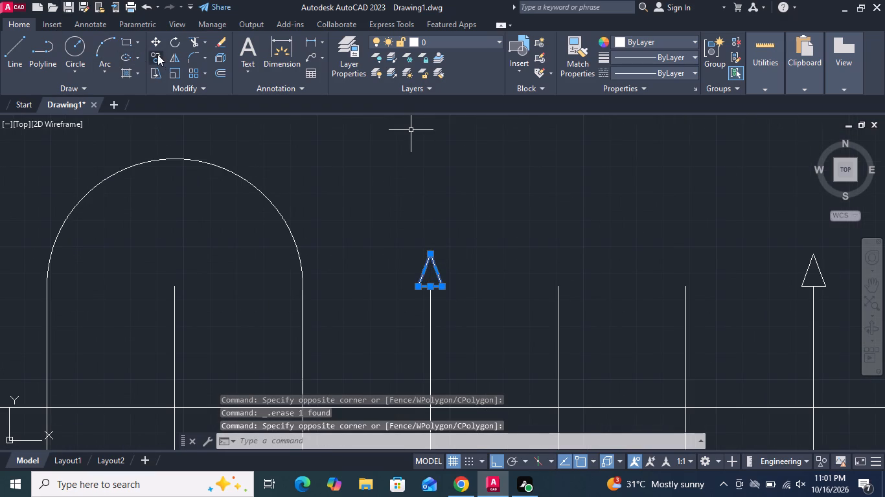
pyautogui.click(157, 54)
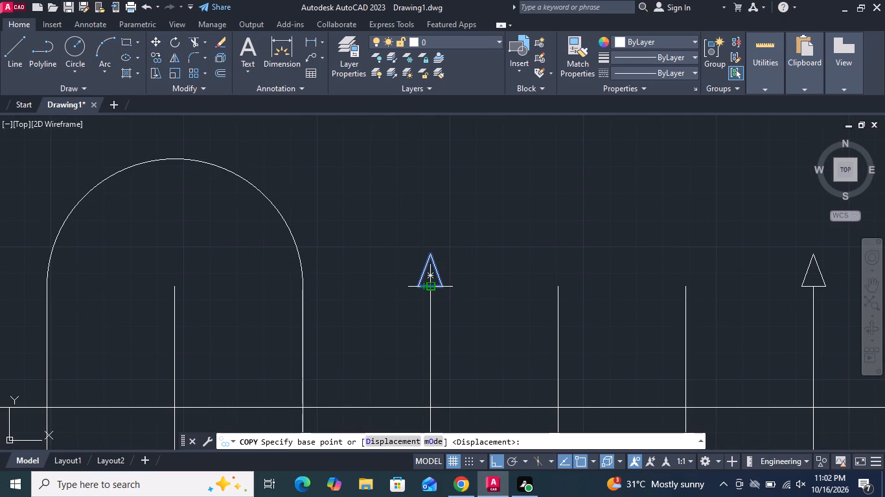
pyautogui.click(431, 288)
pyautogui.click(173, 283)
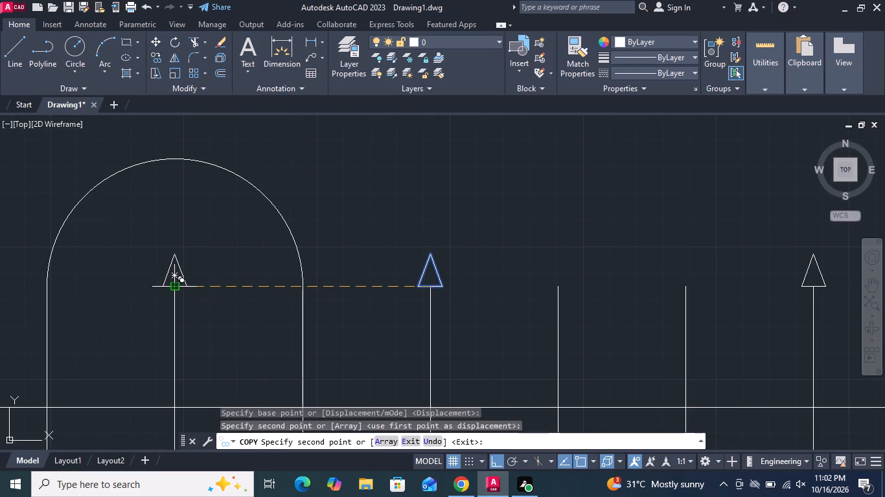
pyautogui.press('space')
# Move the eleventh bar's arrowhead to the top of the tenth bar.
pyautogui.scroll(-3, 237, 272)
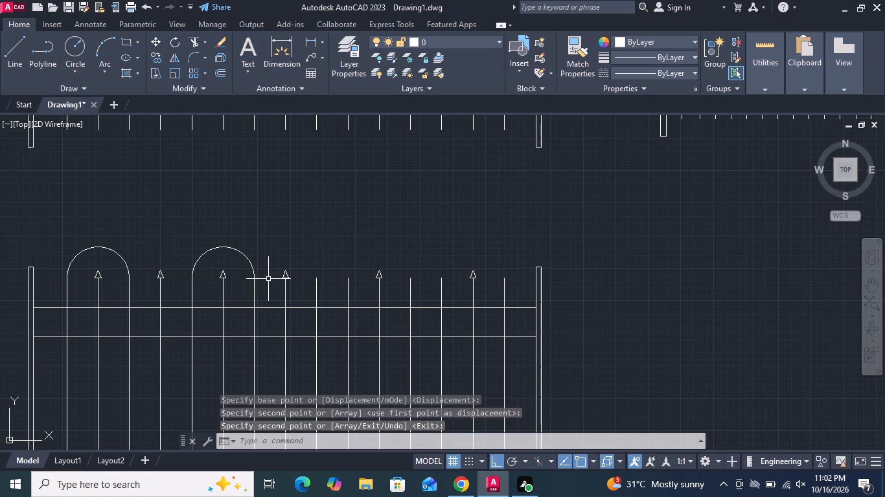
pyautogui.scroll(1, 269, 278)
pyautogui.moveTo(317, 298); pyautogui.dragTo(303, 302, button='middle')
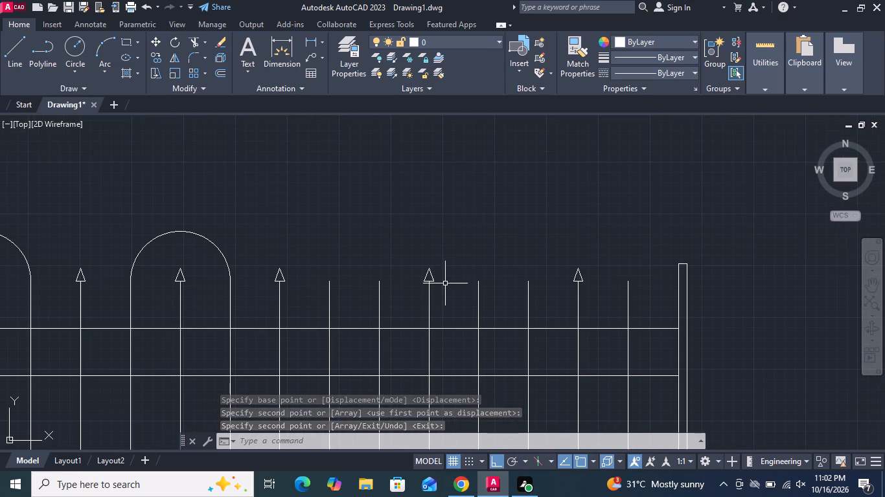
pyautogui.scroll(2, 439, 279)
pyautogui.moveTo(439, 278); pyautogui.dragTo(409, 263)
pyautogui.click(277, 214)
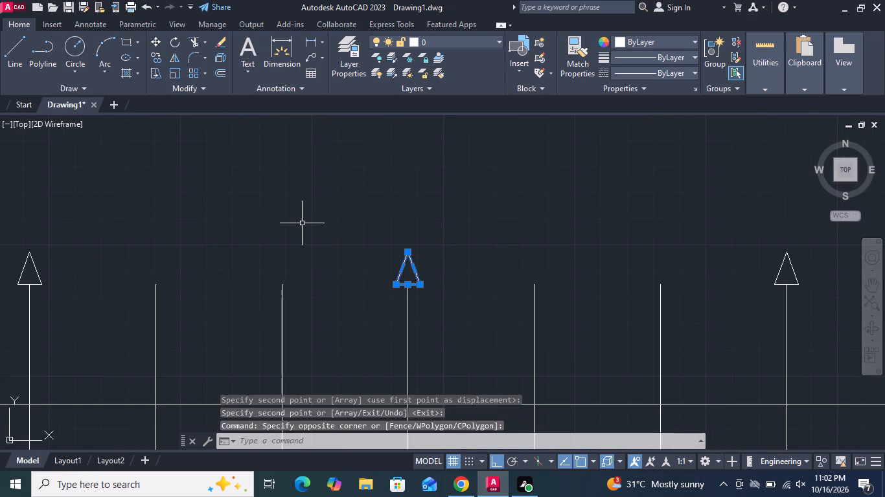
pyautogui.press('m')
pyautogui.press('Return')
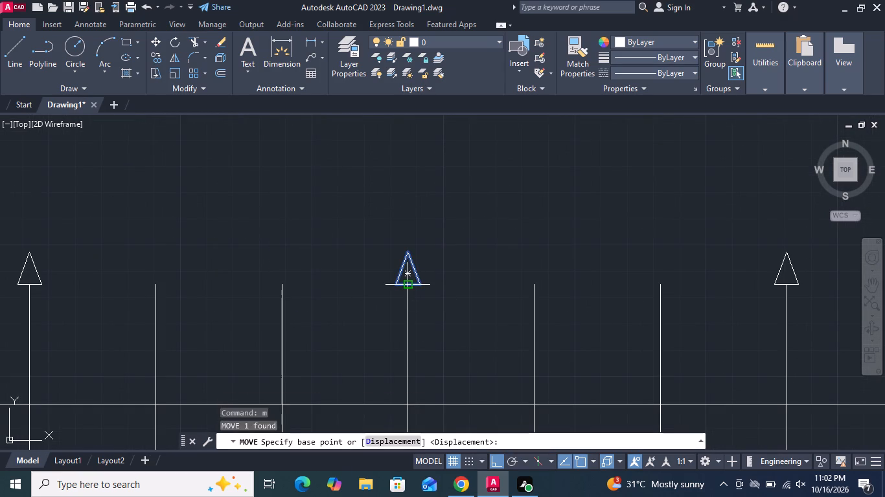
pyautogui.click(409, 287)
pyautogui.click(282, 286)
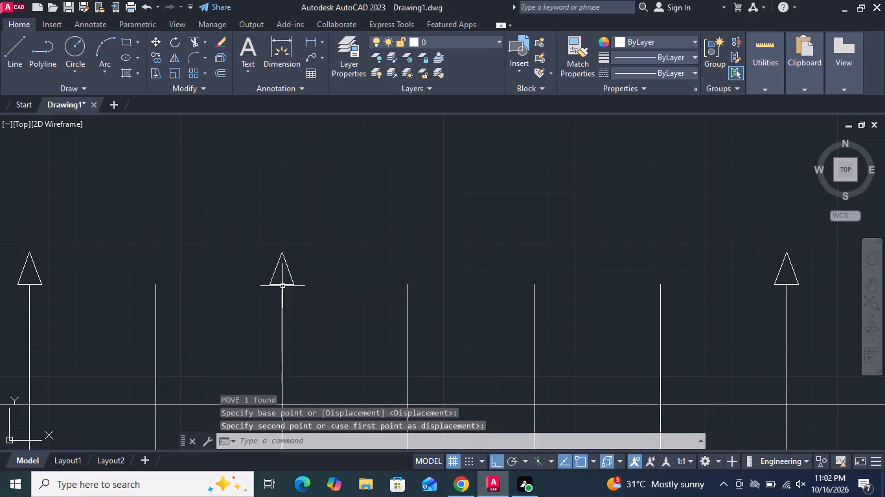
# Copy the second arch so it is centred on the tenth bar's top, using the arrowhead's base midpoint as the base point.
pyautogui.scroll(-3, 343, 279)
pyautogui.click(222, 259)
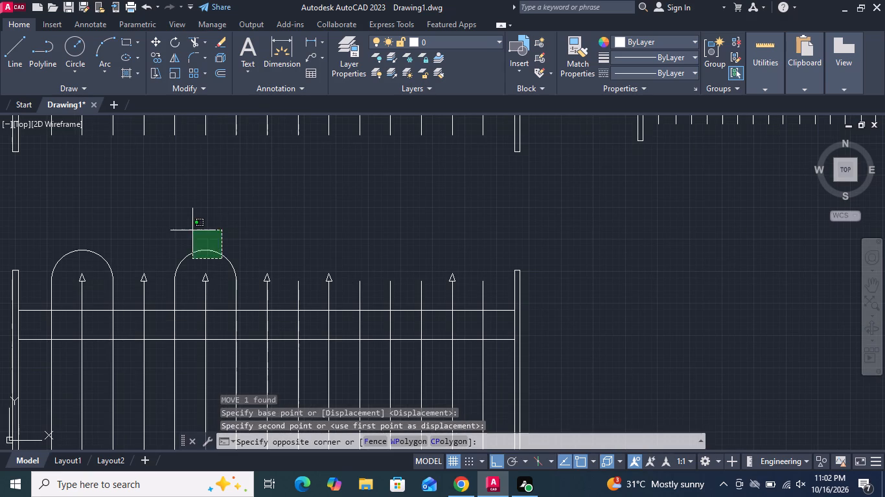
pyautogui.click(187, 234)
pyautogui.click(155, 61)
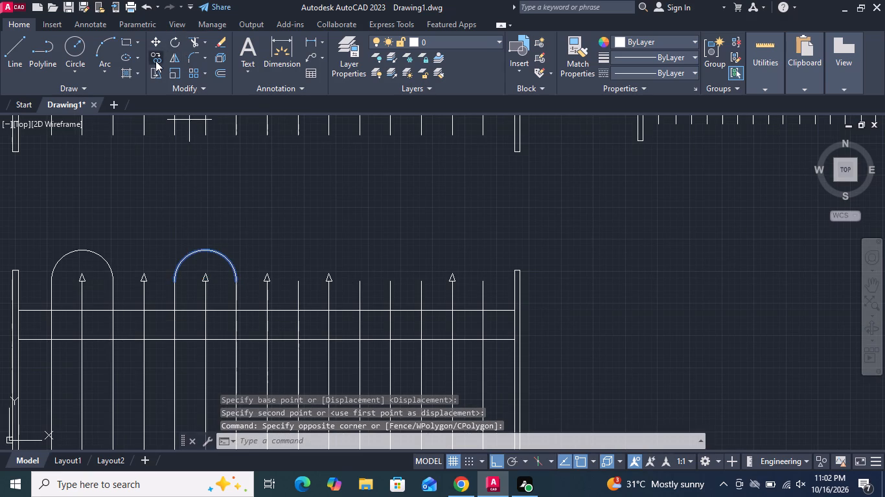
pyautogui.scroll(3, 203, 302)
pyautogui.click(207, 226)
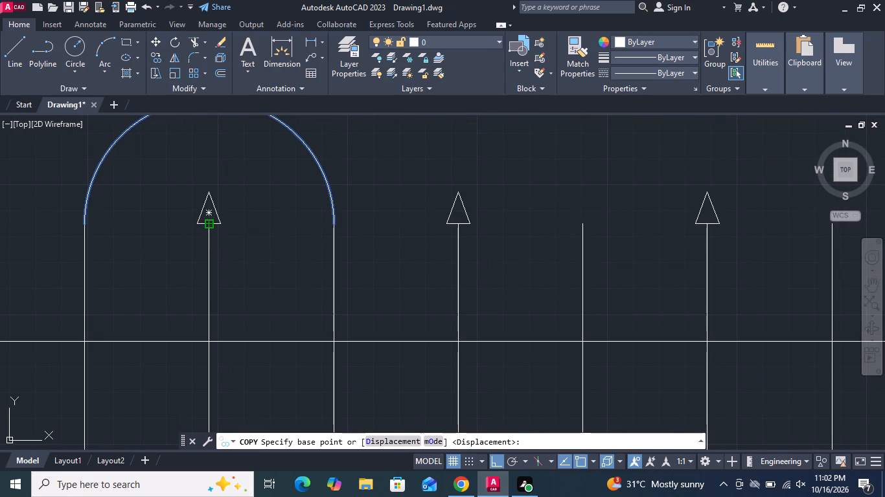
pyautogui.scroll(-2, 372, 237)
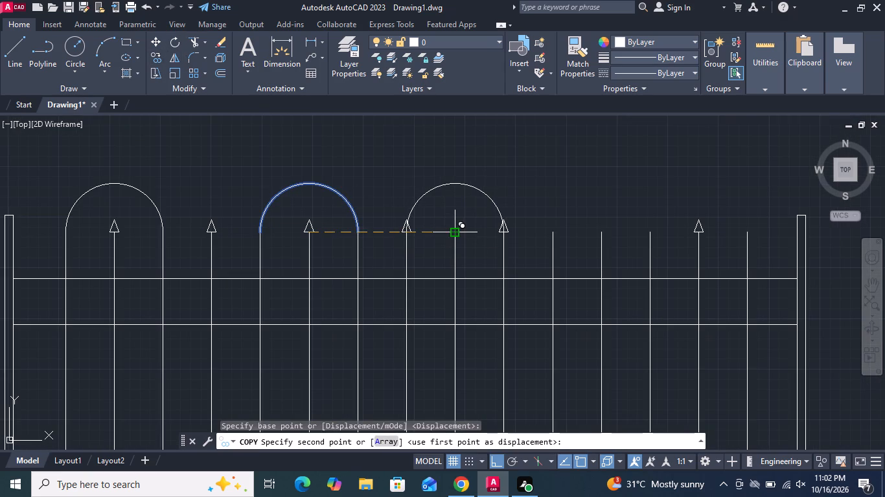
pyautogui.scroll(3, 505, 236)
pyautogui.click(494, 226)
pyautogui.scroll(-1, 435, 256)
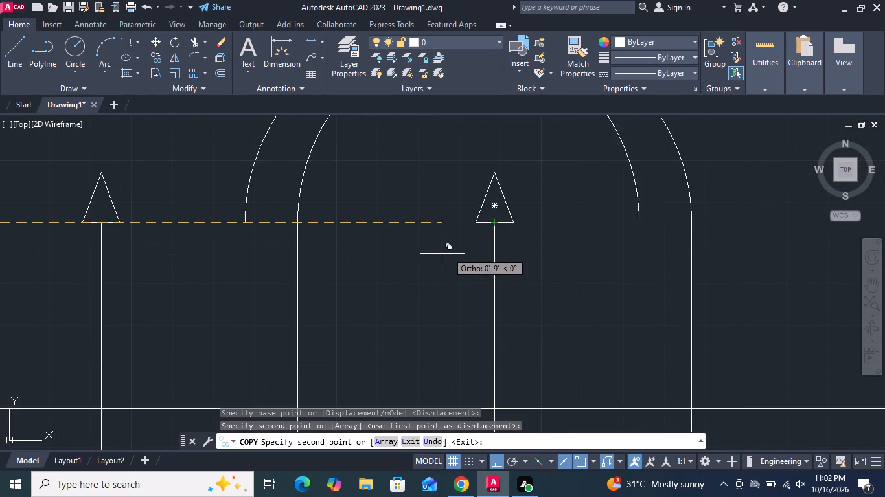
pyautogui.scroll(-2, 435, 256)
pyautogui.press('space')
# Copy the fourteenth bar's arrowhead onto the top of the thirteenth bar, using the arrowhead's base midpoint.
pyautogui.scroll(-3, 416, 254)
pyautogui.scroll(2, 463, 248)
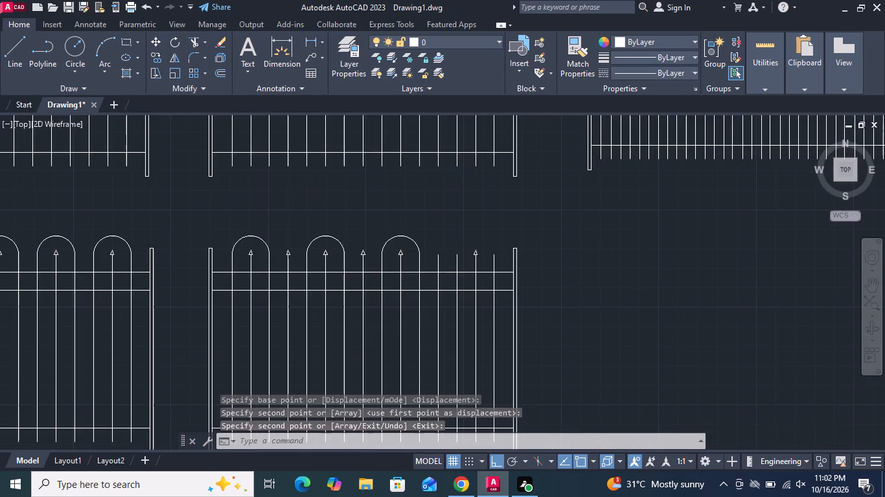
pyautogui.moveTo(451, 222); pyautogui.dragTo(368, 260, button='middle')
pyautogui.scroll(1, 374, 312)
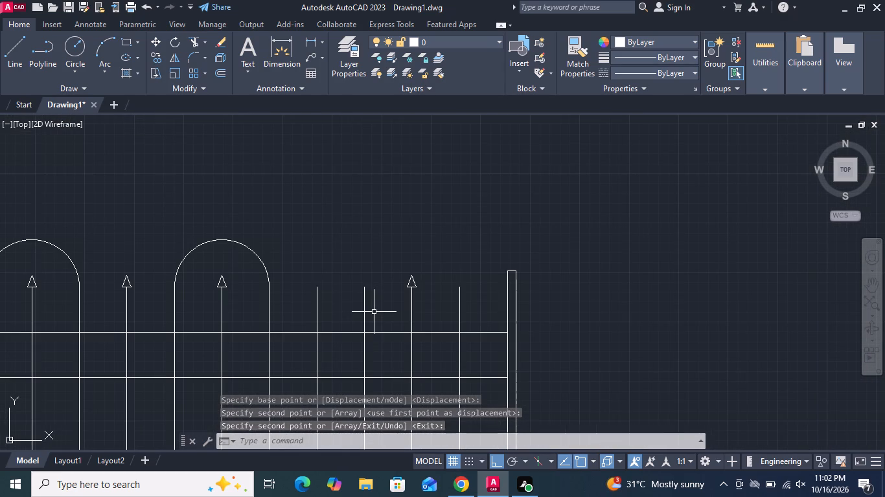
pyautogui.click(416, 283)
pyautogui.click(152, 56)
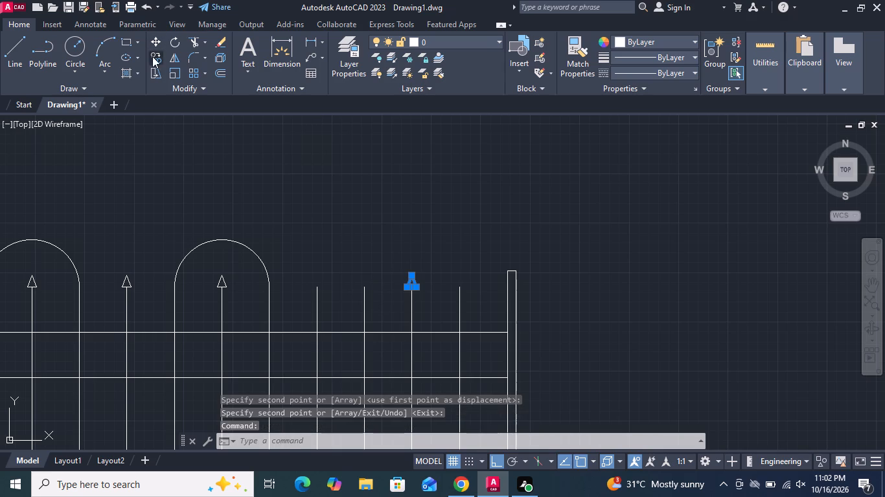
pyautogui.scroll(4, 408, 285)
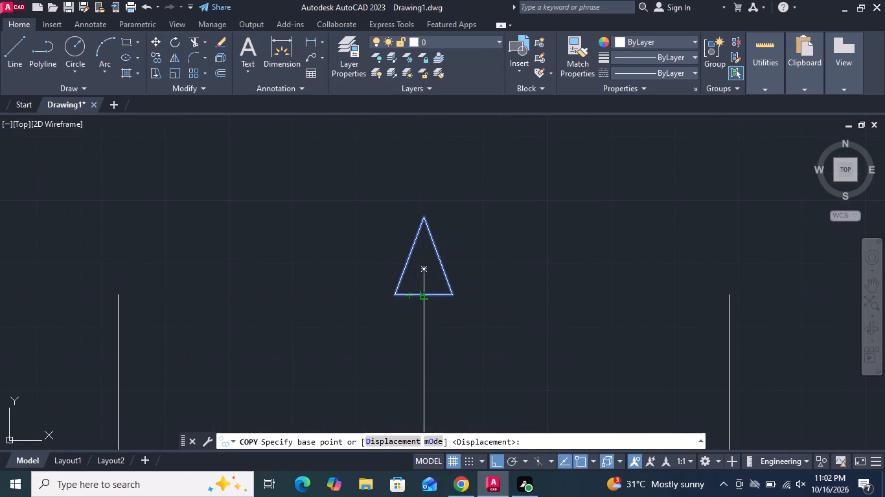
pyautogui.click(422, 294)
pyautogui.click(120, 293)
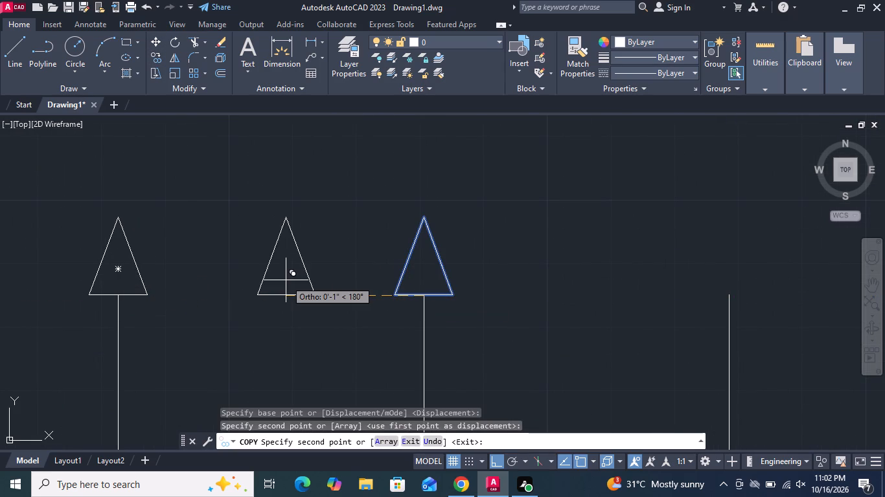
pyautogui.press('space')
# Move the thirteenth bar's arrowhead to the top of the twelfth bar.
pyautogui.scroll(-3, 323, 300)
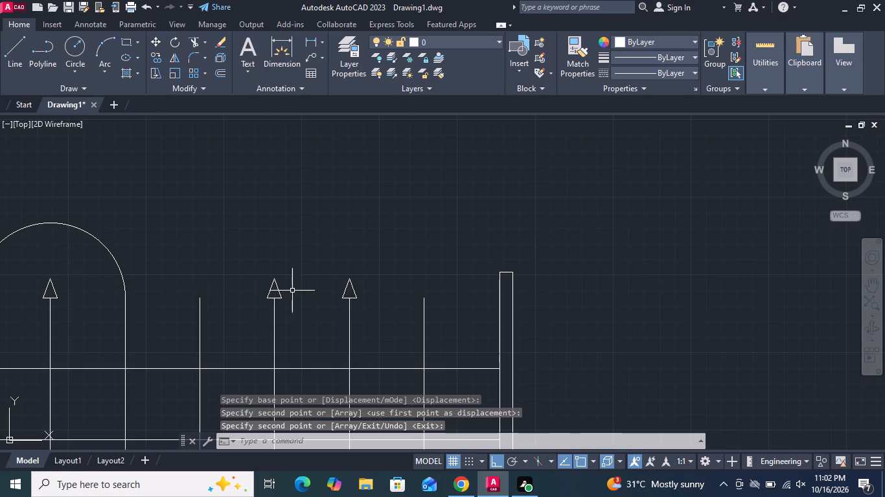
pyautogui.moveTo(291, 290); pyautogui.dragTo(280, 292)
pyautogui.click(254, 284)
pyautogui.write('m')
pyautogui.press('space')
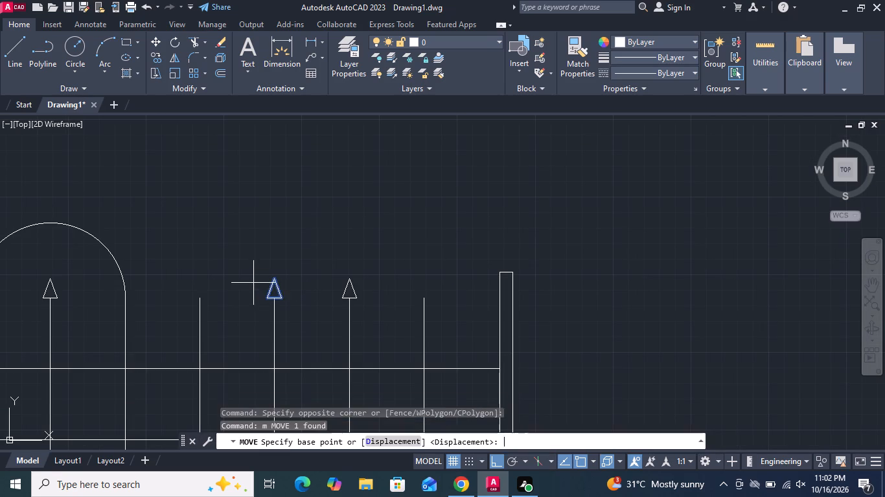
pyautogui.scroll(3, 260, 305)
pyautogui.click(311, 283)
pyautogui.scroll(-2, 279, 284)
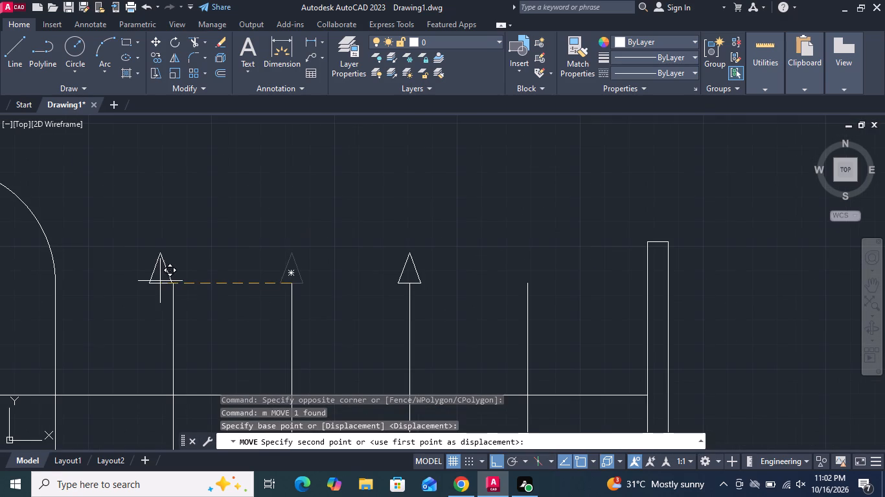
pyautogui.click(175, 280)
pyautogui.press('space')
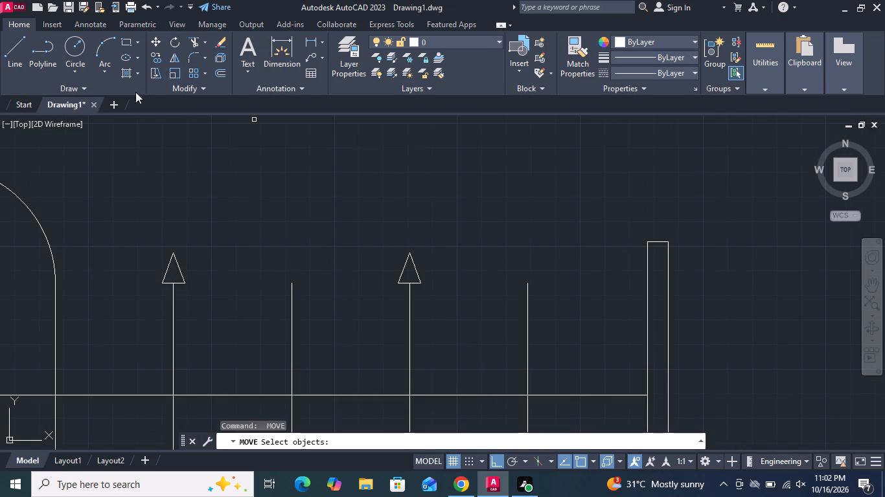
pyautogui.scroll(-1, 249, 256)
pyautogui.press('Escape')
# Copy the third arch so it is centred on the fourteenth bar's top, joining the thirteenth and fifteenth bars.
pyautogui.moveTo(135, 225); pyautogui.dragTo(126, 225)
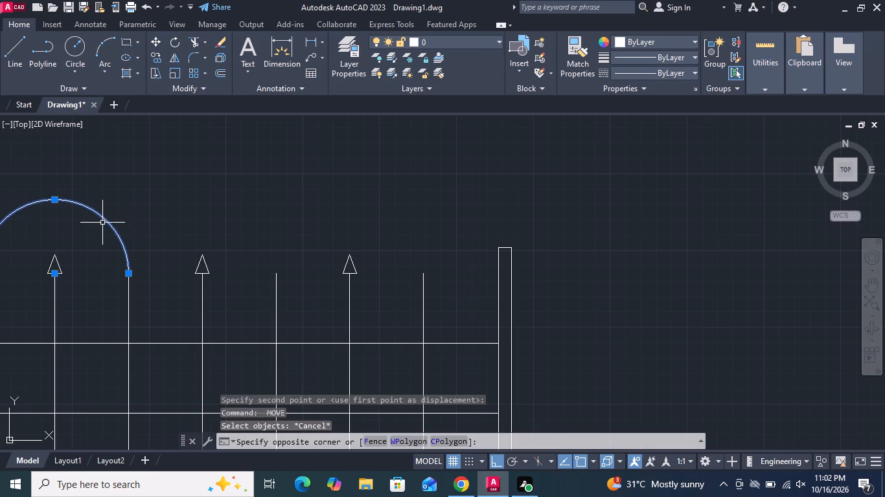
pyautogui.click(102, 223)
pyautogui.click(153, 54)
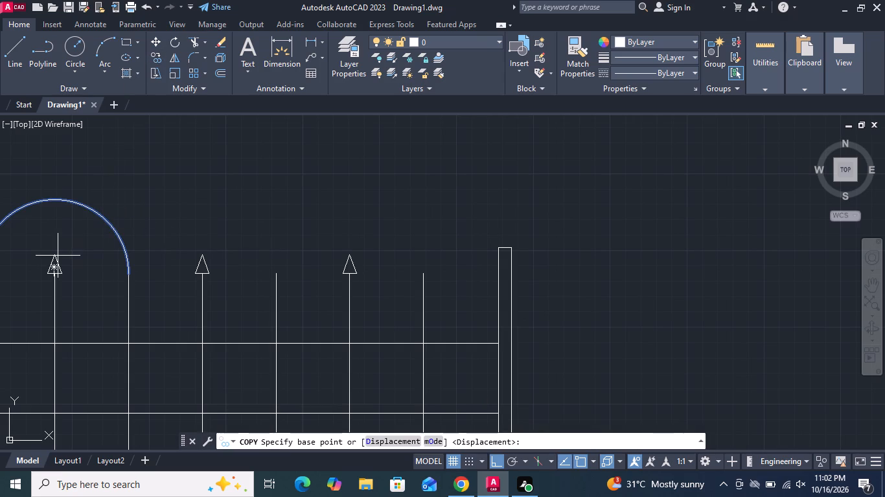
pyautogui.scroll(3, 53, 267)
pyautogui.click(59, 287)
pyautogui.scroll(-3, 59, 287)
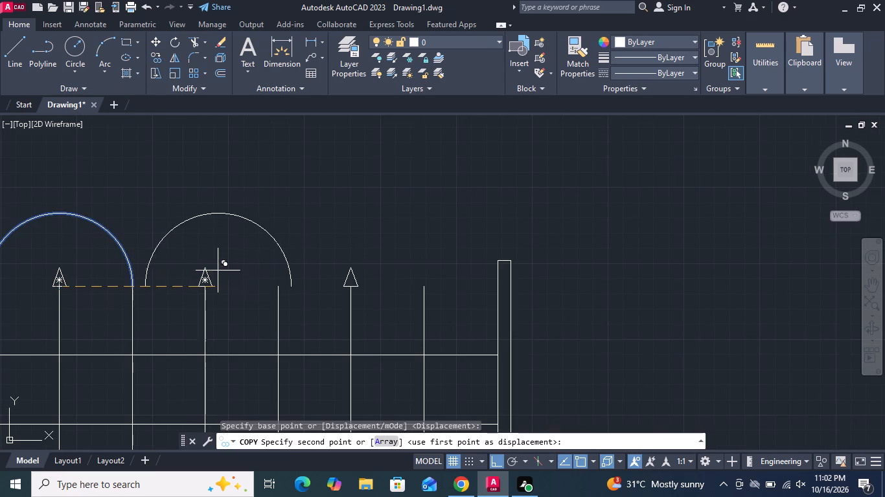
pyautogui.click(354, 288)
pyautogui.press('space')
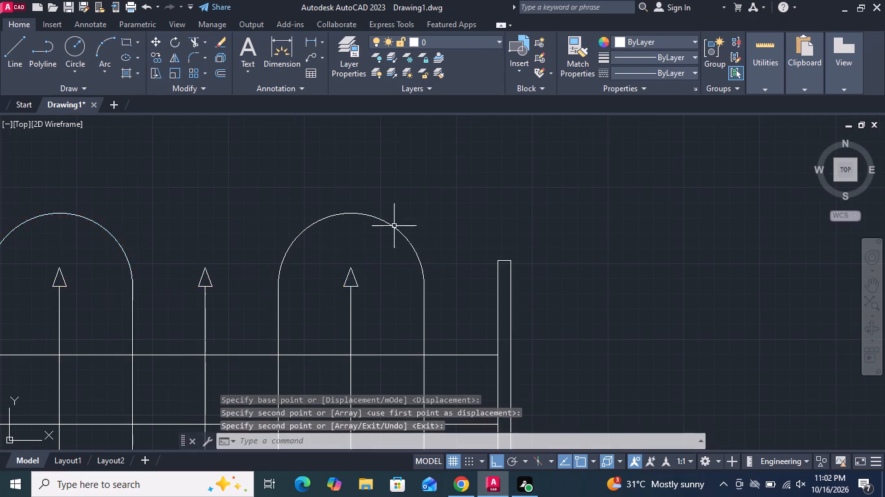
# Copy the closely spaced arrowhead fence from the row above straight down about 3'-0", beside the finished alternating-arch fence.
pyautogui.scroll(-3, 404, 219)
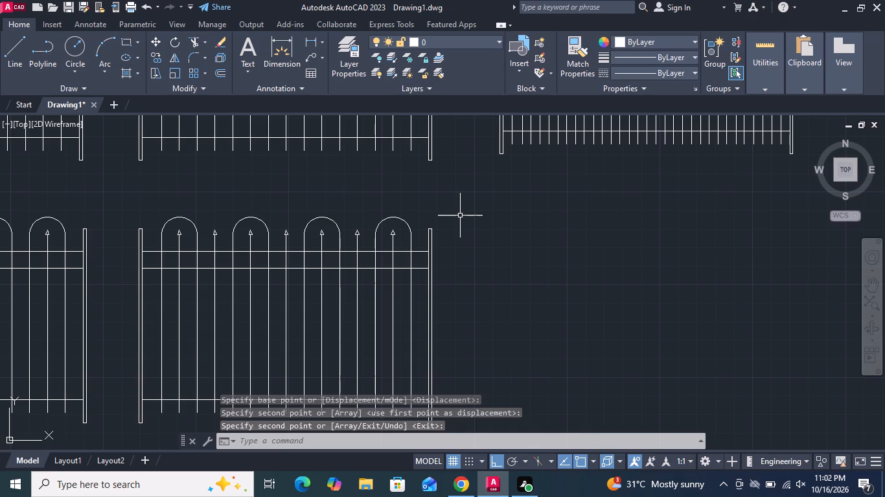
pyautogui.scroll(3, 273, 202)
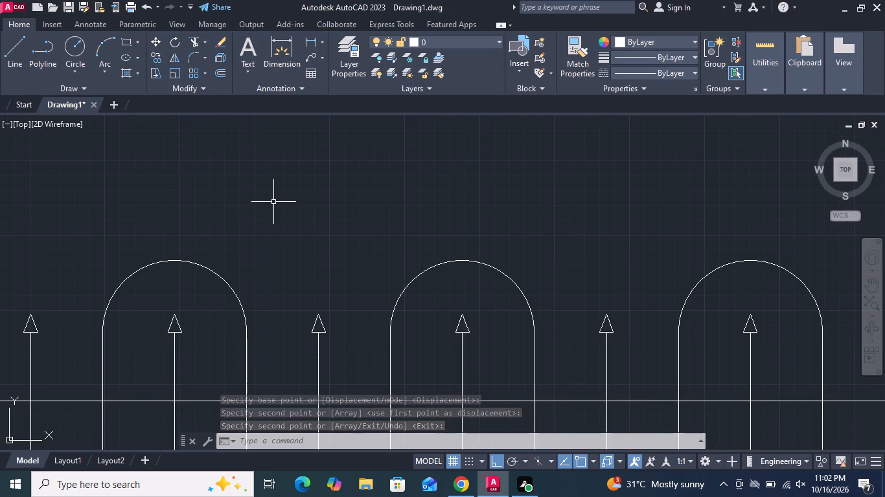
pyautogui.scroll(-4, 273, 201)
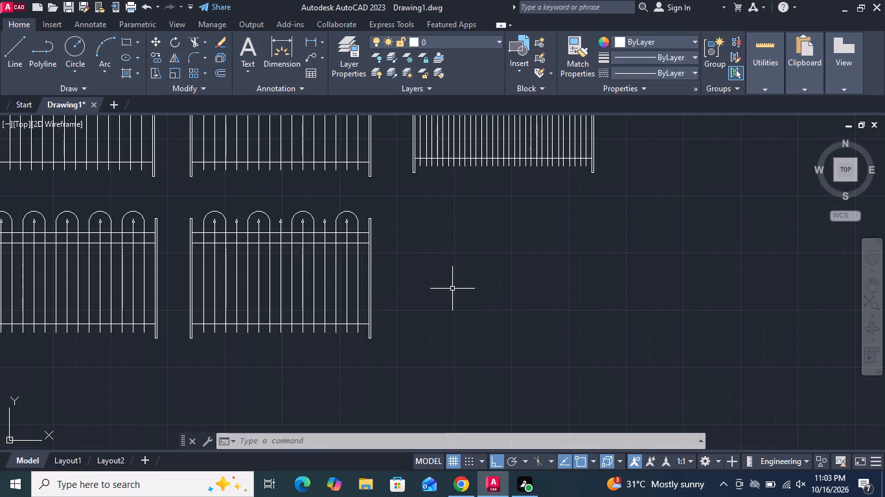
pyautogui.scroll(-1, 346, 290)
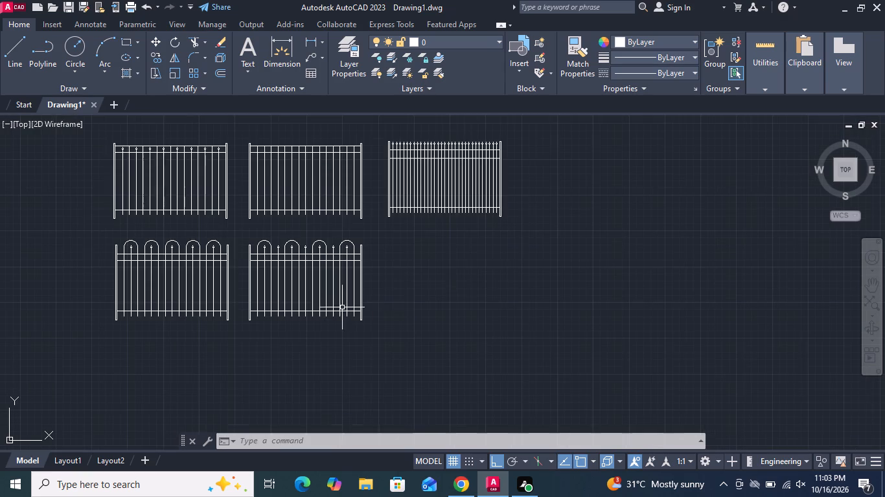
pyautogui.click(514, 243)
pyautogui.click(380, 139)
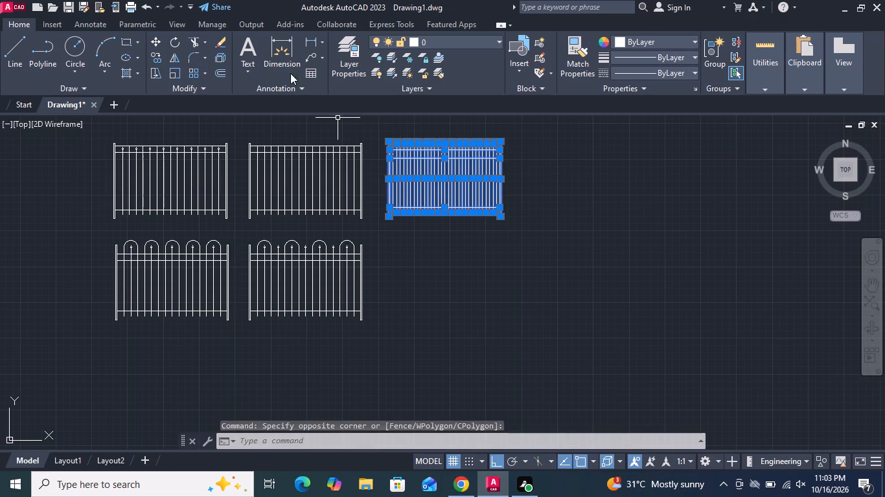
pyautogui.click(157, 51)
pyautogui.click(672, 188)
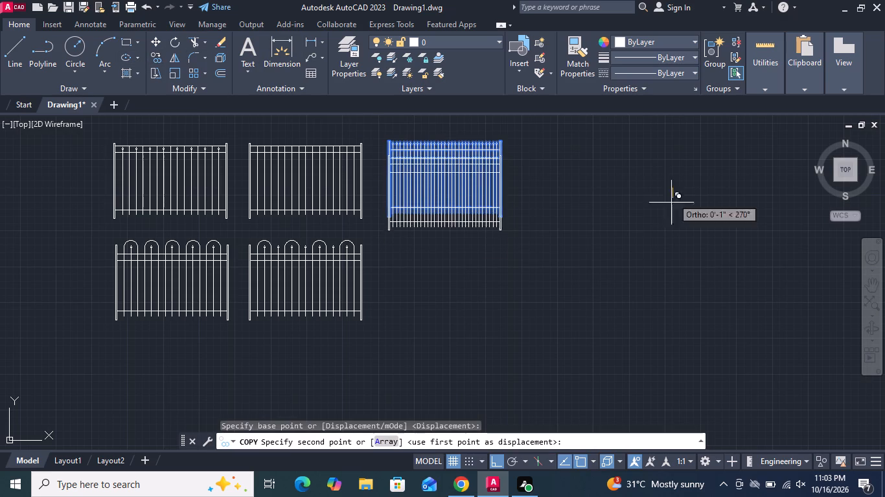
pyautogui.click(654, 293)
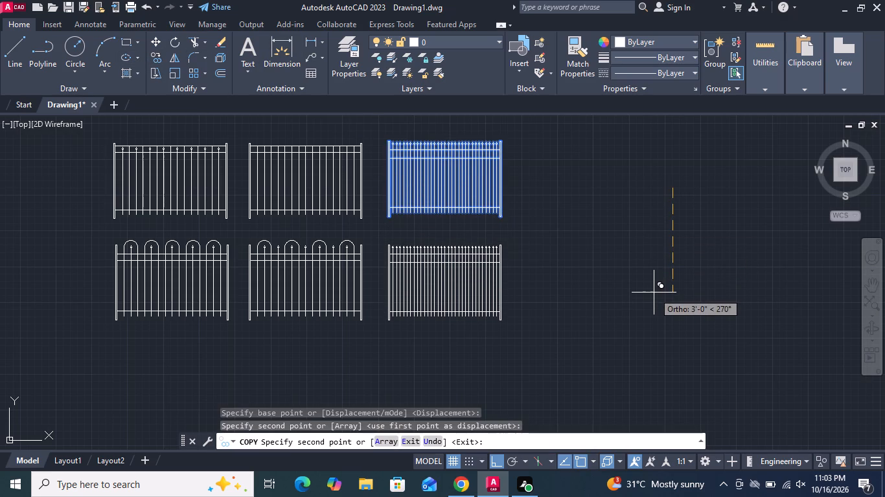
pyautogui.press('Return')
# Erase the arrowheads from the first seven bars of the newly copied closely spaced fence.
pyautogui.scroll(2, 482, 287)
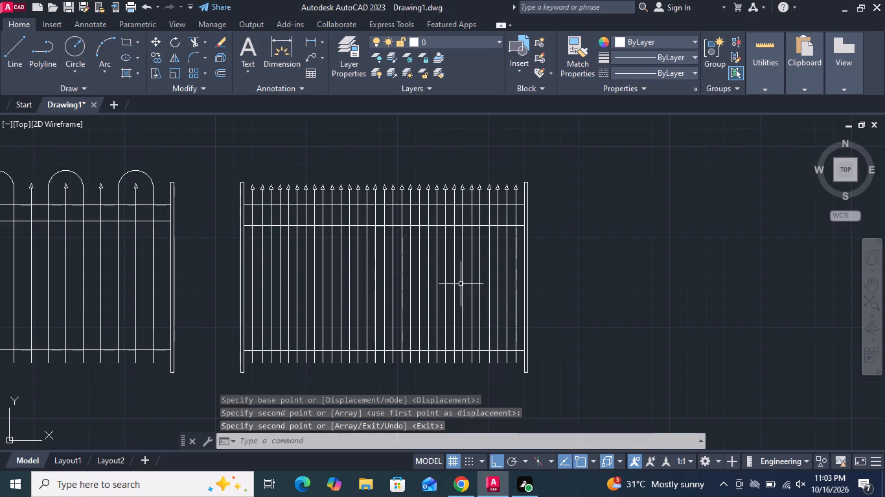
pyautogui.scroll(2, 415, 170)
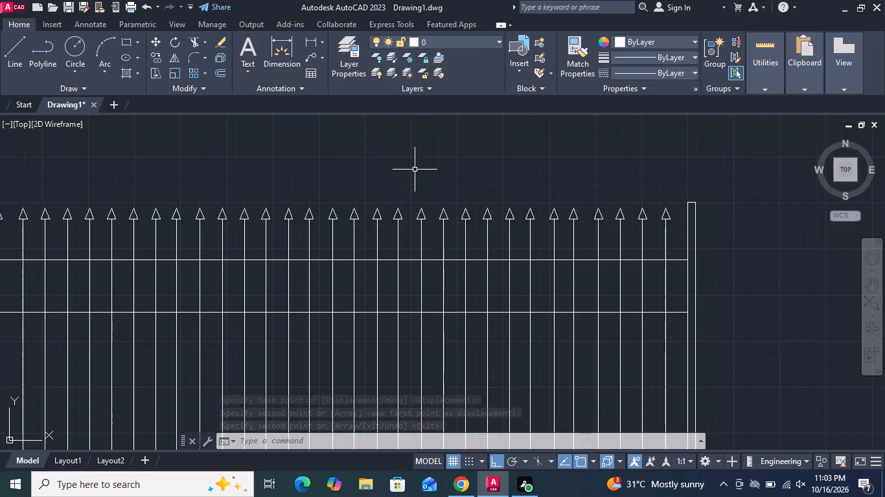
pyautogui.moveTo(396, 204); pyautogui.dragTo(478, 267, button='middle')
pyautogui.scroll(1, 122, 284)
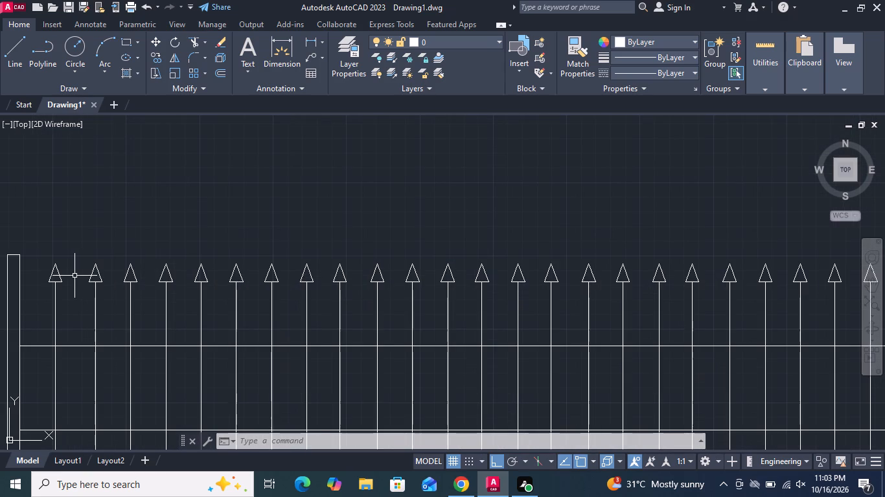
pyautogui.click(75, 276)
pyautogui.click(37, 255)
pyautogui.click(103, 270)
pyautogui.click(97, 265)
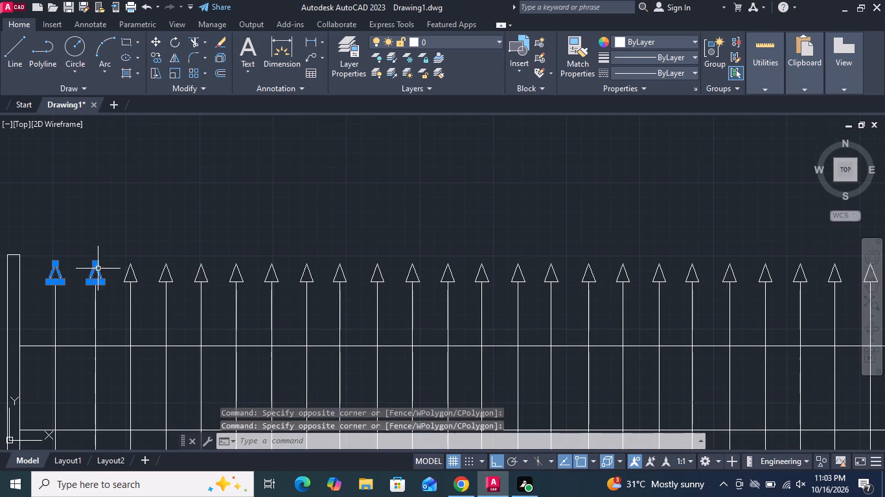
pyautogui.click(138, 270)
pyautogui.moveTo(126, 265); pyautogui.dragTo(133, 269)
pyautogui.click(181, 278)
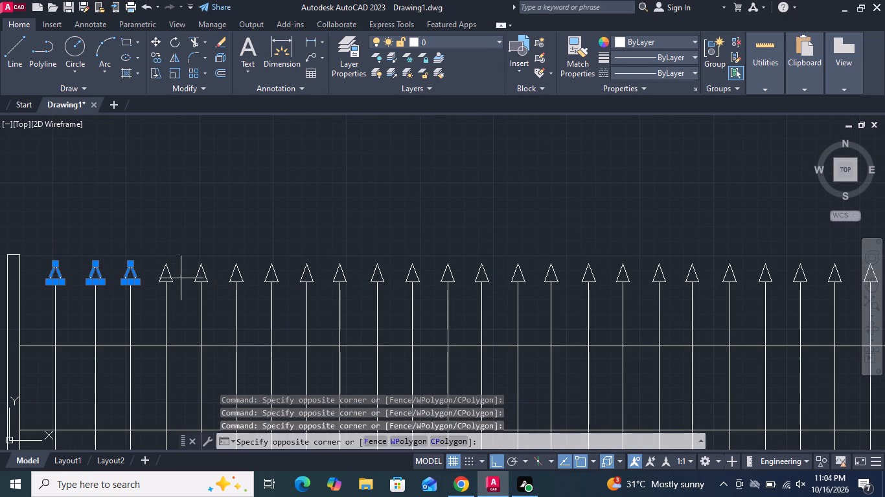
pyautogui.moveTo(163, 260); pyautogui.dragTo(169, 265)
pyautogui.click(216, 275)
pyautogui.click(200, 258)
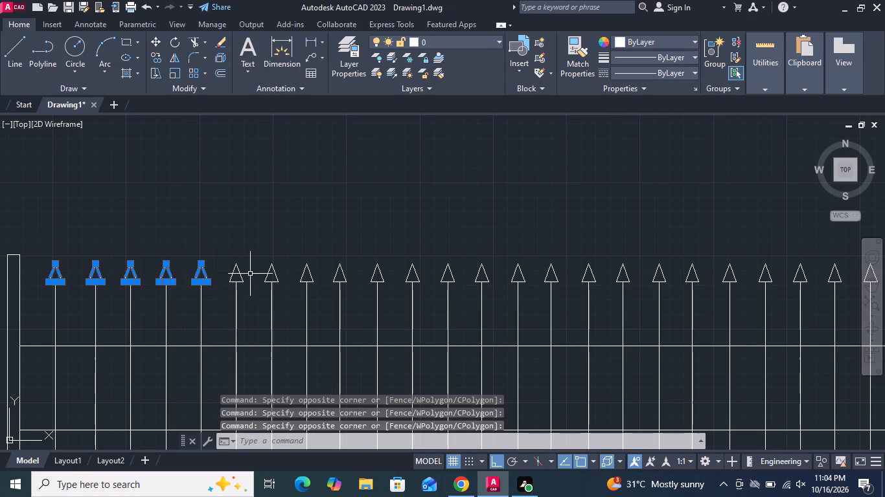
pyautogui.click(246, 276)
pyautogui.moveTo(222, 268); pyautogui.dragTo(228, 270)
pyautogui.moveTo(293, 275); pyautogui.dragTo(280, 273)
pyautogui.click(249, 263)
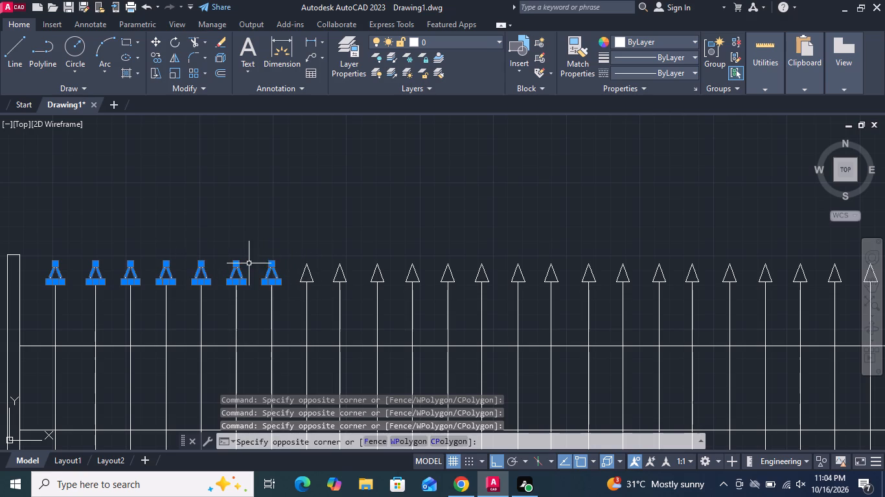
pyautogui.click(218, 39)
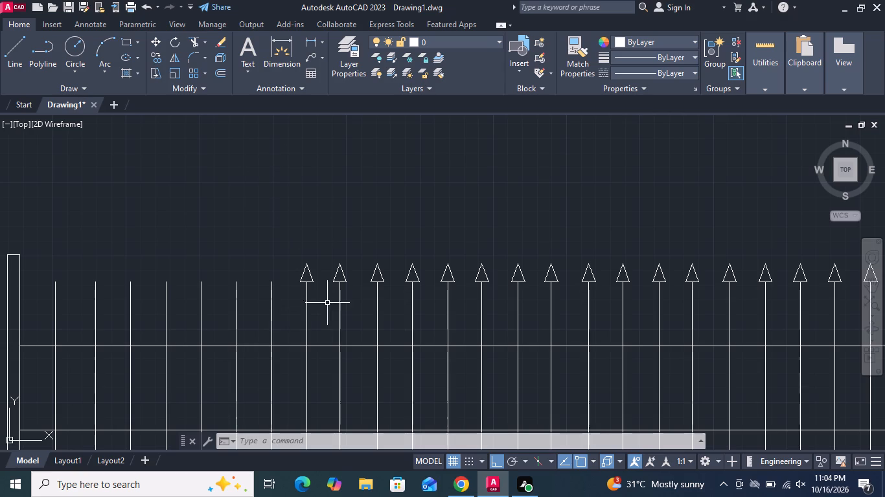
# Erase the arrowheads from the eighth to twelfth bars of the copied closely spaced fence.
pyautogui.moveTo(464, 274); pyautogui.dragTo(454, 268)
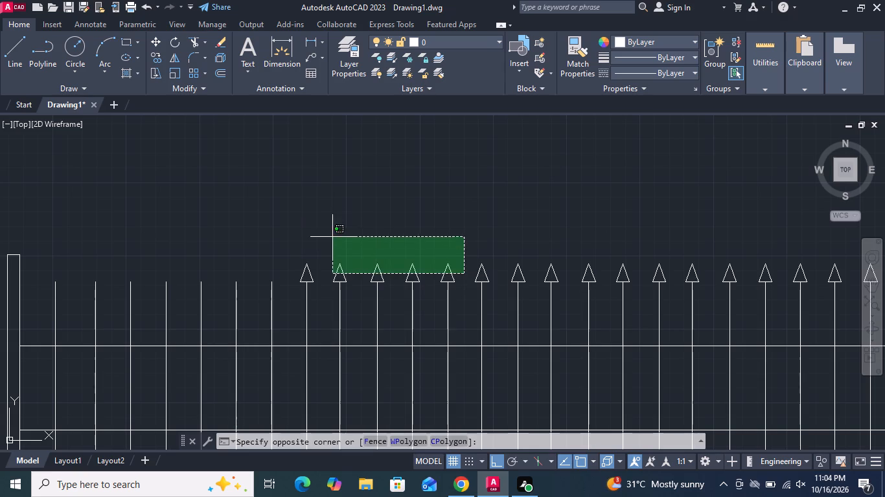
pyautogui.click(277, 226)
pyautogui.press('Delete')
pyautogui.scroll(-2, 249, 233)
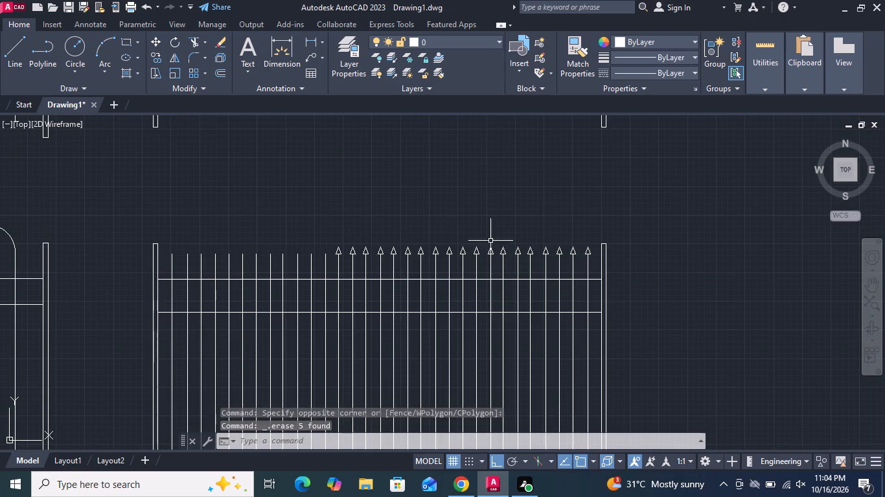
# Erase the remaining arrowheads, from the thirteenth bar to the last, on the copied closely spaced fence.
pyautogui.scroll(1, 511, 240)
pyautogui.moveTo(463, 256); pyautogui.dragTo(437, 239)
pyautogui.click(218, 192)
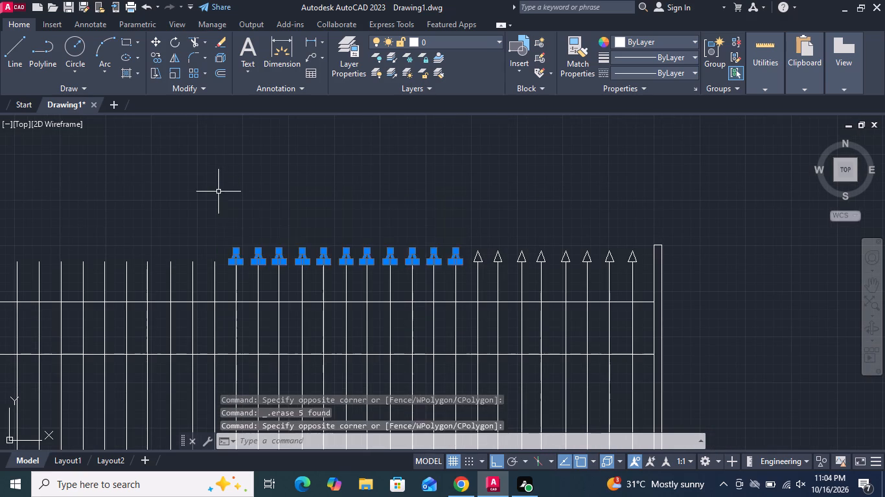
pyautogui.press('Delete')
pyautogui.moveTo(639, 256); pyautogui.dragTo(614, 246)
pyautogui.click(353, 179)
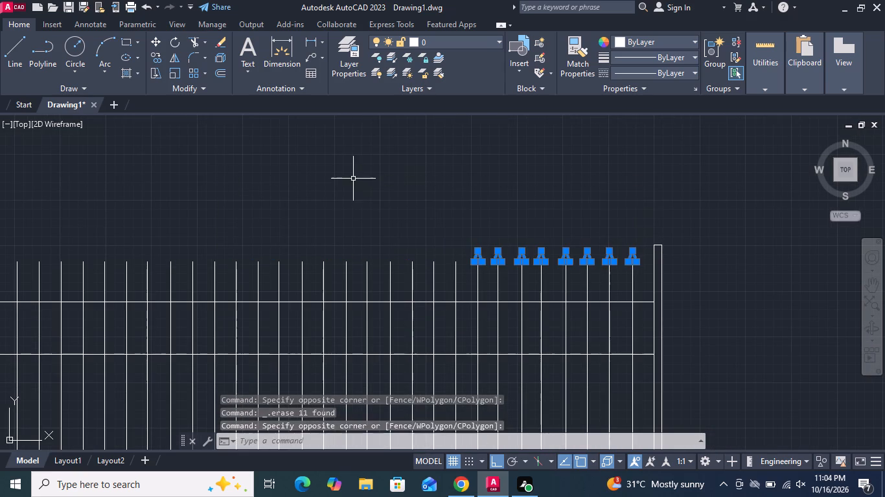
pyautogui.press('Delete')
# Move the closely spaced fence's two upper rails straight up so the top rail meets the bar tops.
pyautogui.scroll(-2, 439, 210)
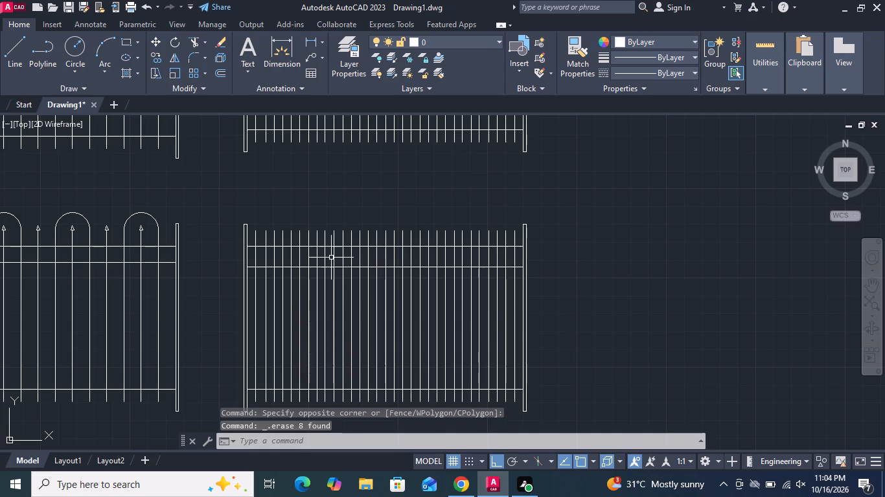
pyautogui.scroll(2, 249, 235)
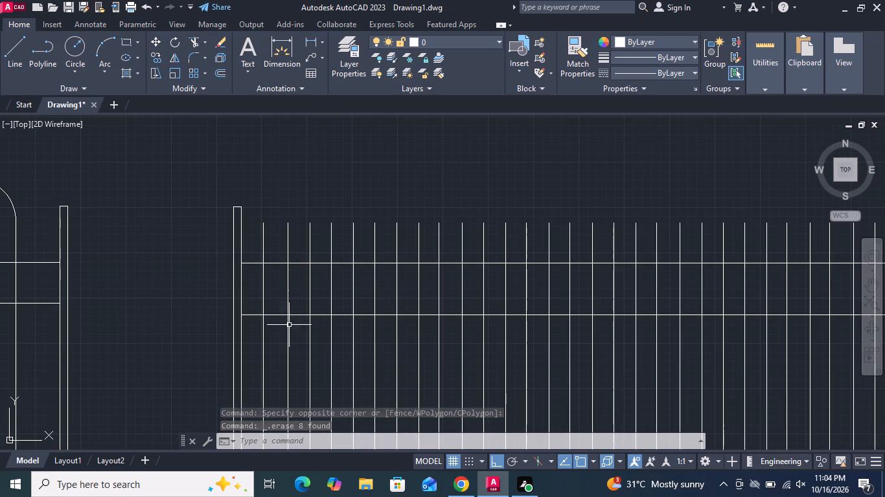
pyautogui.click(281, 326)
pyautogui.click(272, 302)
pyautogui.moveTo(279, 271); pyautogui.dragTo(279, 265)
pyautogui.click(272, 250)
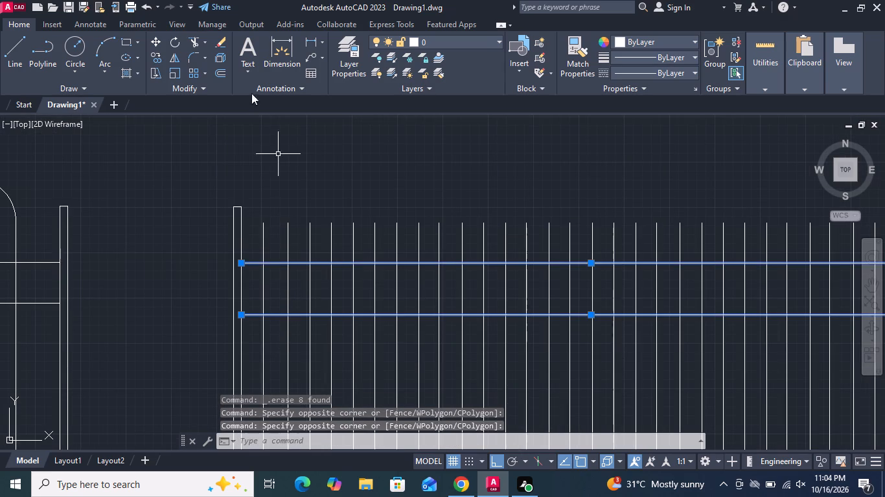
pyautogui.click(155, 36)
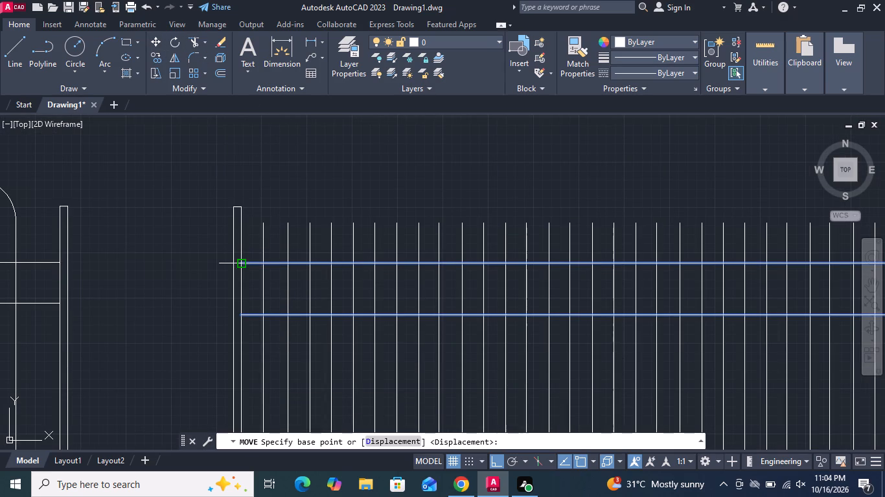
pyautogui.click(240, 266)
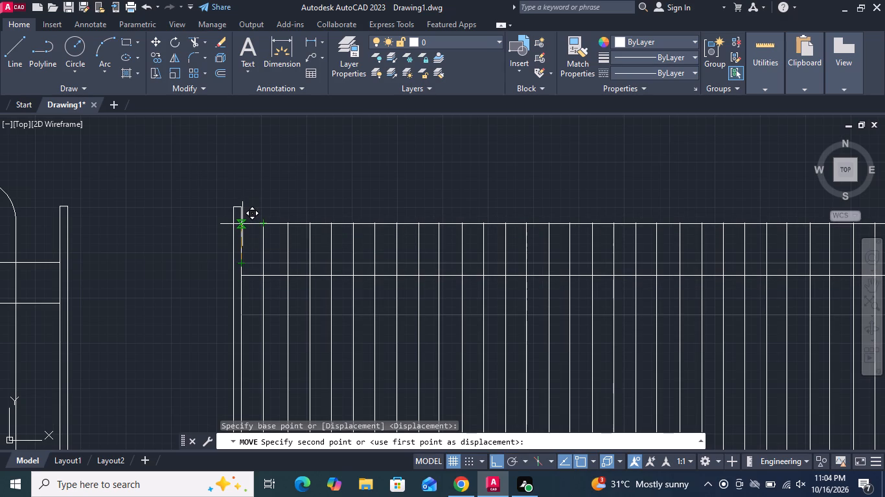
pyautogui.click(242, 223)
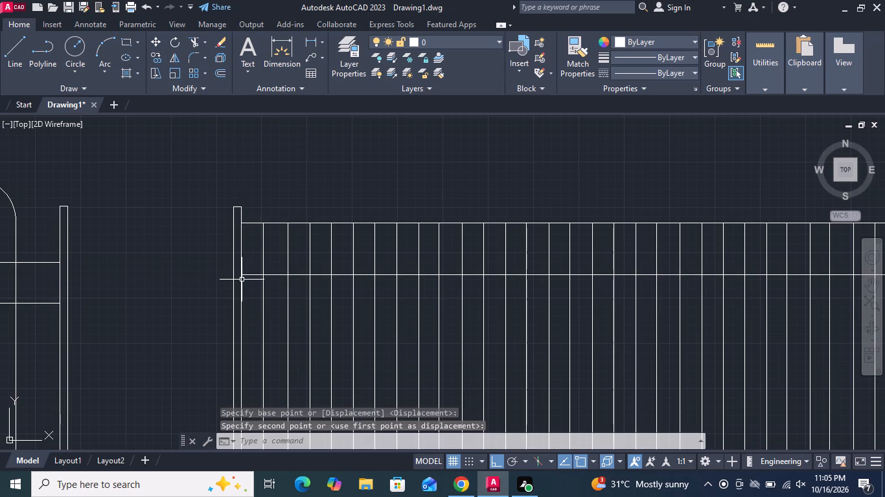
# Copy the middle arrowhead fence of the top row into a new fourth row, below the first arched fence.
pyautogui.scroll(-2, 242, 276)
pyautogui.scroll(-2, 316, 219)
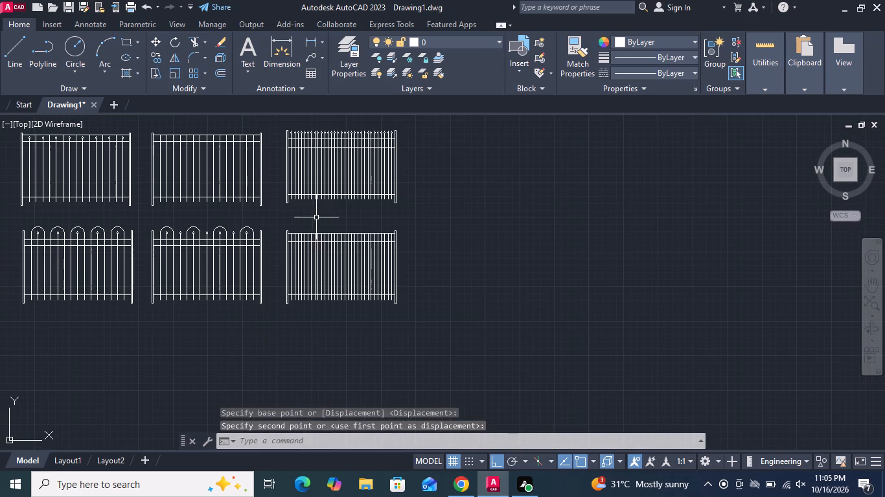
pyautogui.moveTo(356, 307); pyautogui.dragTo(572, 256, button='middle')
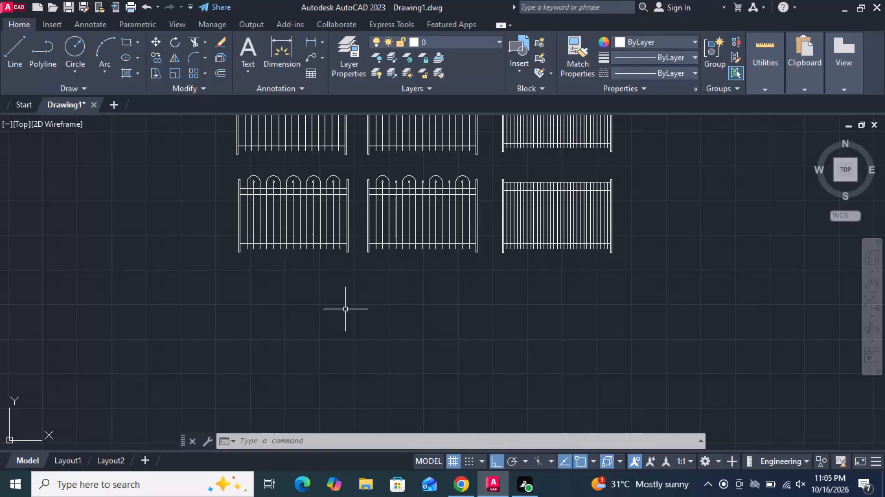
pyautogui.scroll(-3, 345, 309)
pyautogui.scroll(3, 379, 277)
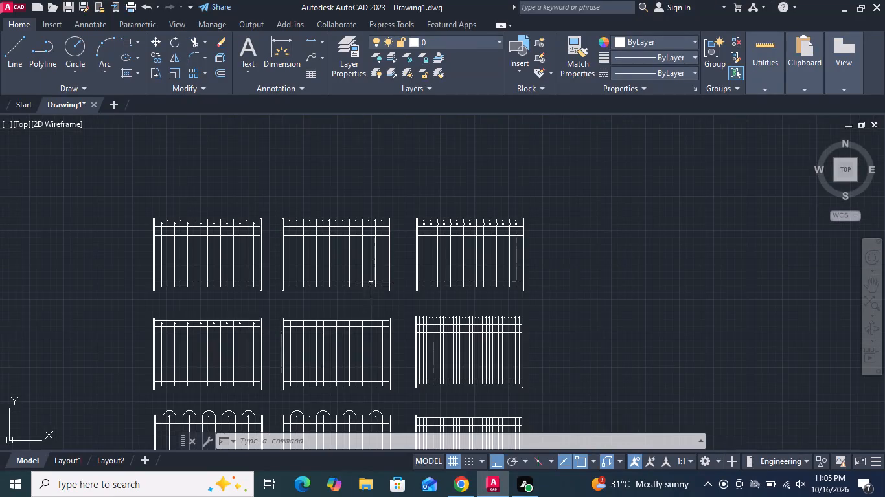
pyautogui.scroll(-3, 372, 235)
pyautogui.scroll(-2, 391, 312)
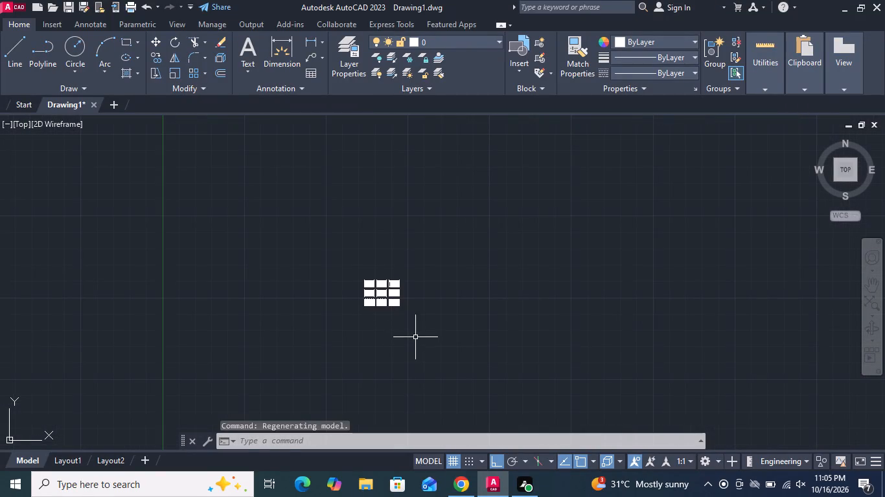
pyautogui.scroll(5, 384, 292)
pyautogui.moveTo(381, 256); pyautogui.dragTo(384, 208, button='middle')
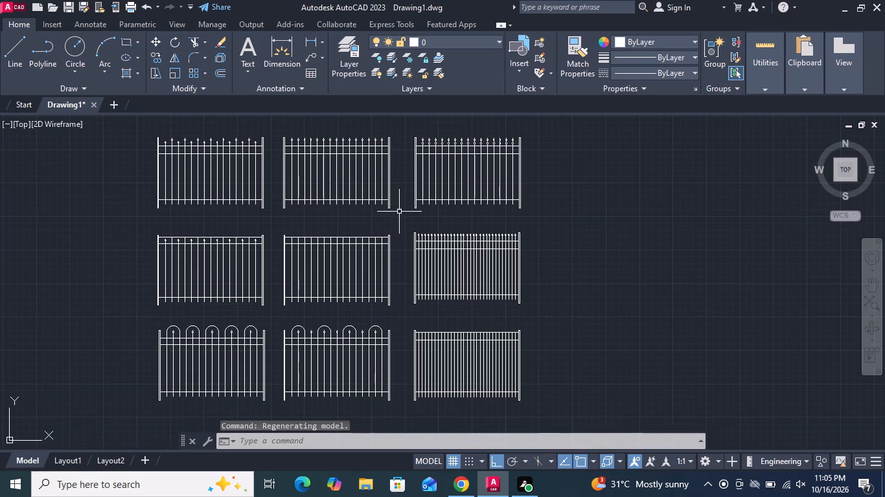
pyautogui.click(400, 215)
pyautogui.click(274, 130)
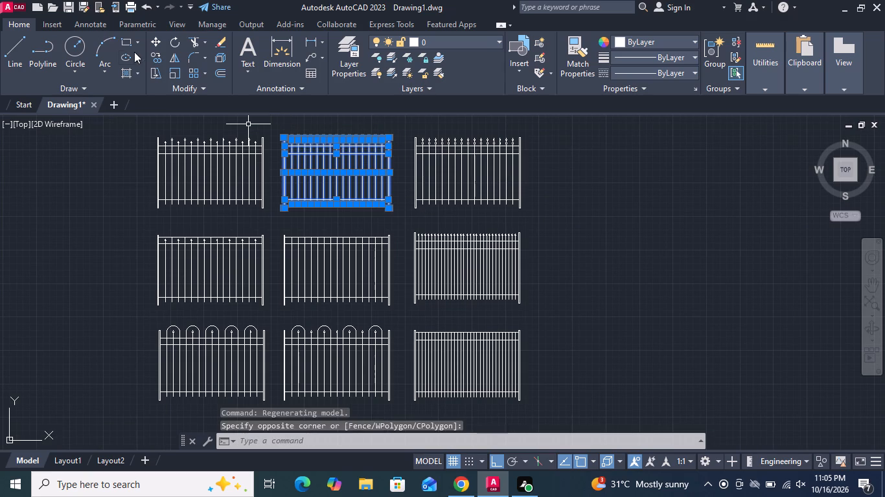
pyautogui.click(156, 56)
pyautogui.scroll(-2, 302, 162)
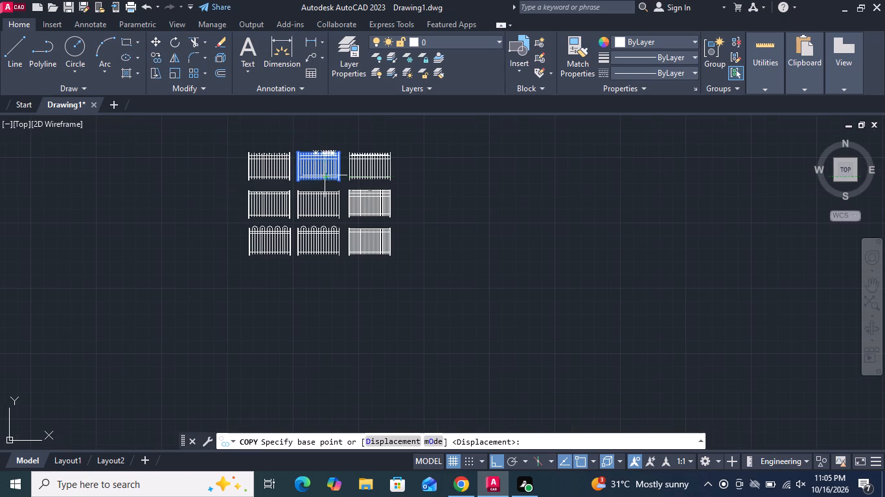
pyautogui.click(319, 179)
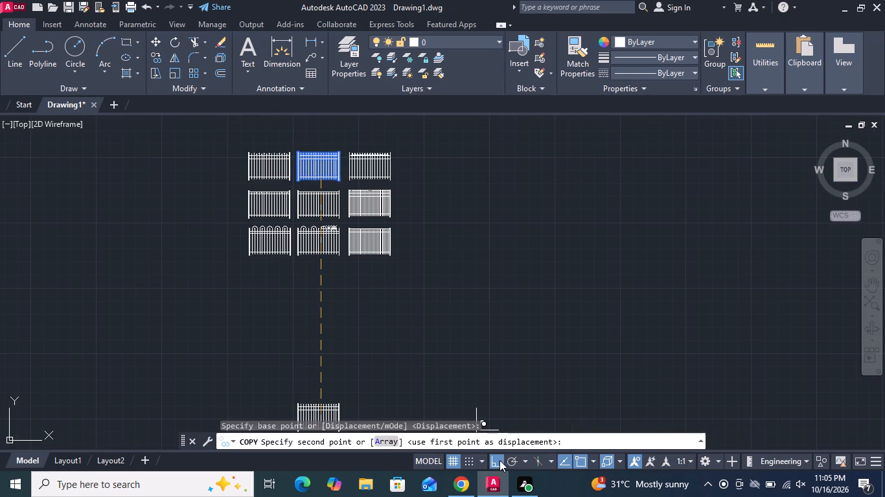
pyautogui.click(498, 461)
pyautogui.scroll(3, 262, 305)
pyautogui.scroll(-1, 273, 329)
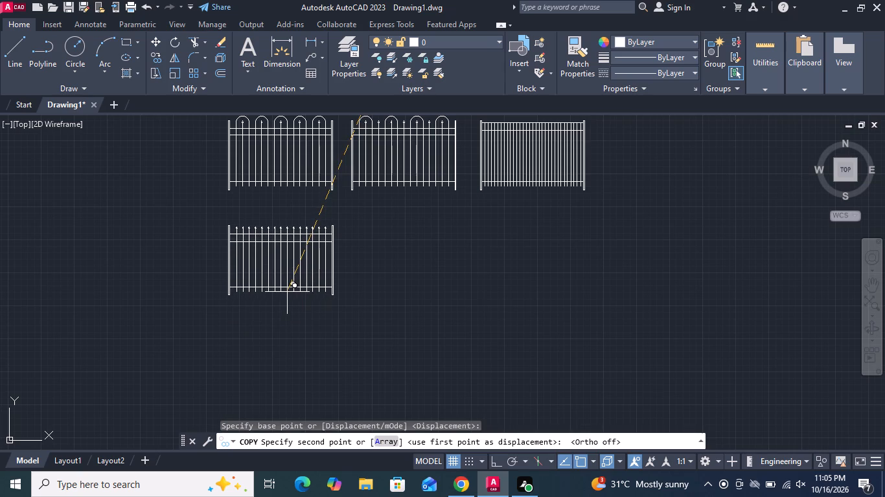
pyautogui.click(287, 292)
pyautogui.press('space')
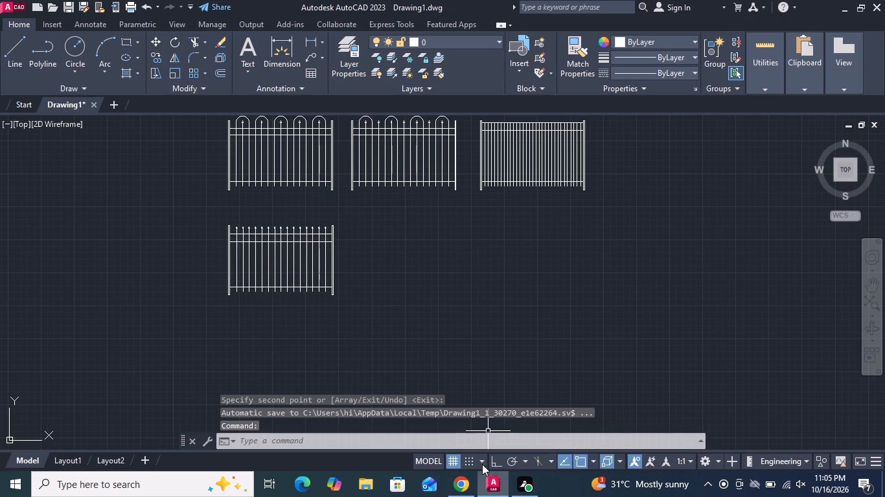
pyautogui.click(494, 460)
# Trim the bar ends projecting below the bottom rail of the new fourth-row arrowhead fence.
pyautogui.scroll(1, 259, 251)
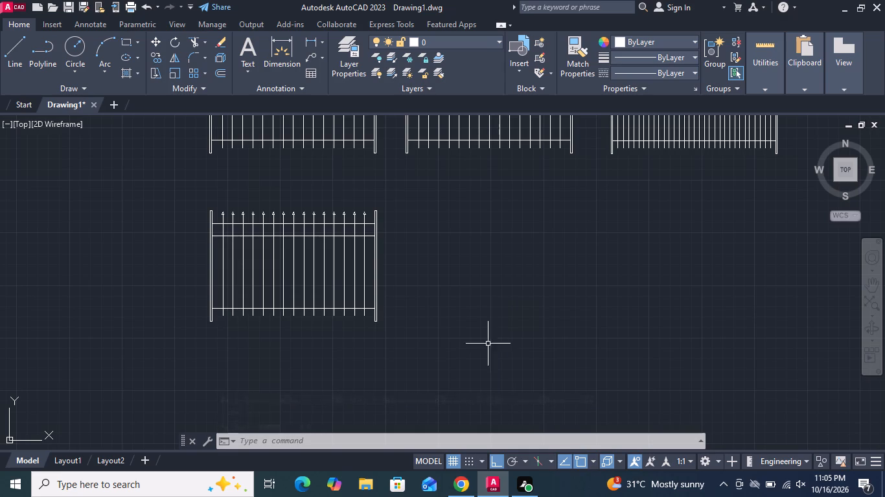
pyautogui.click(195, 41)
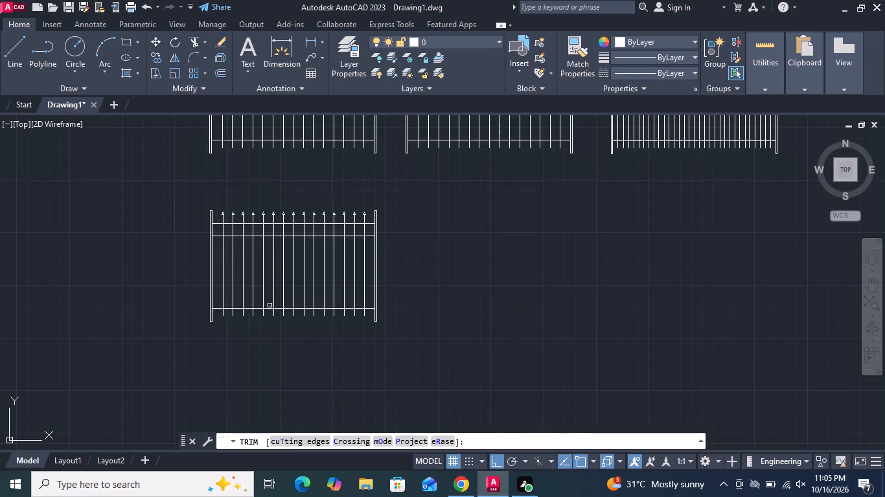
pyautogui.scroll(3, 266, 319)
pyautogui.moveTo(78, 294); pyautogui.dragTo(277, 295)
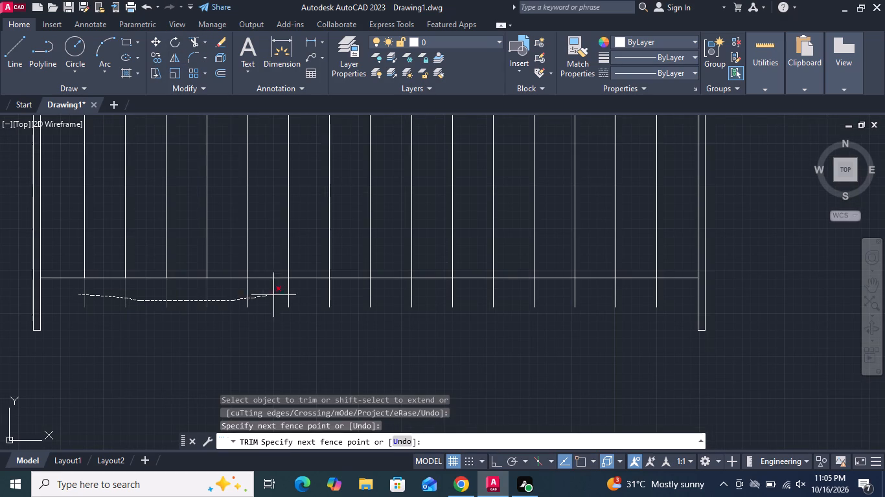
pyautogui.moveTo(277, 295); pyautogui.dragTo(672, 299)
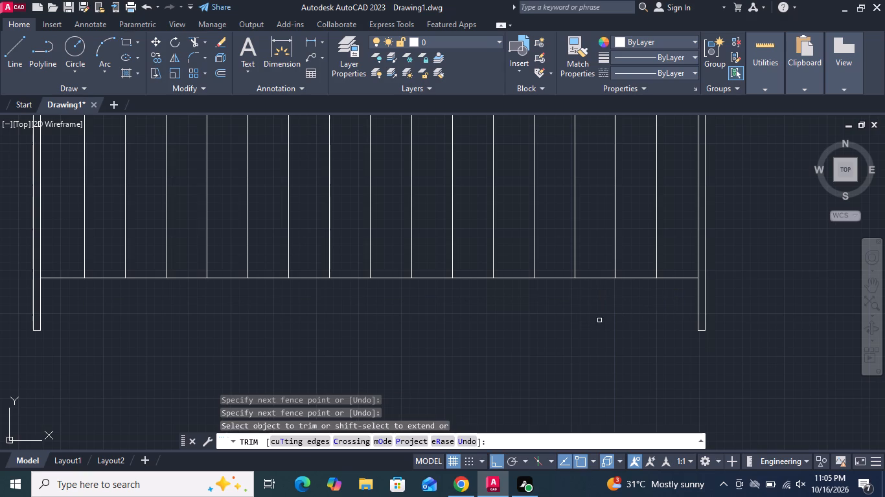
pyautogui.press('space')
# Copy the top row's third fence, with rings under its arrowheads, straight down about 9 feet into the fourth row.
pyautogui.scroll(-2, 459, 364)
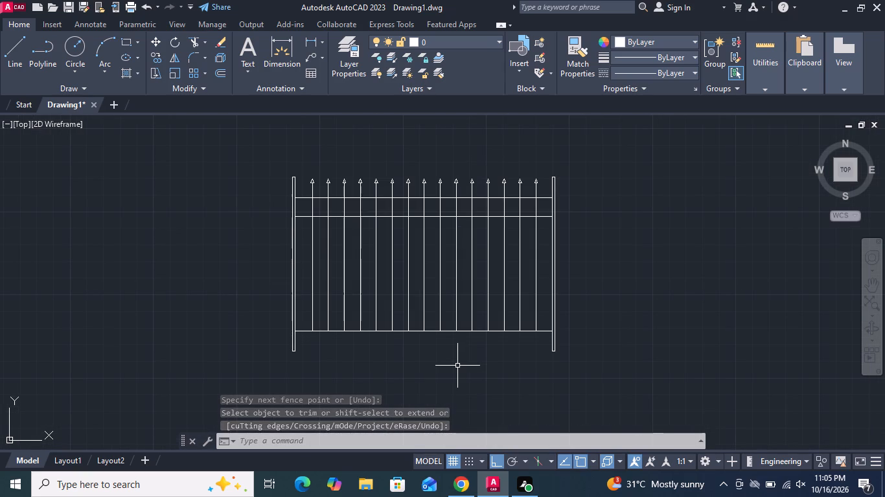
pyautogui.moveTo(428, 367); pyautogui.dragTo(261, 375, button='middle')
pyautogui.scroll(-3, 260, 374)
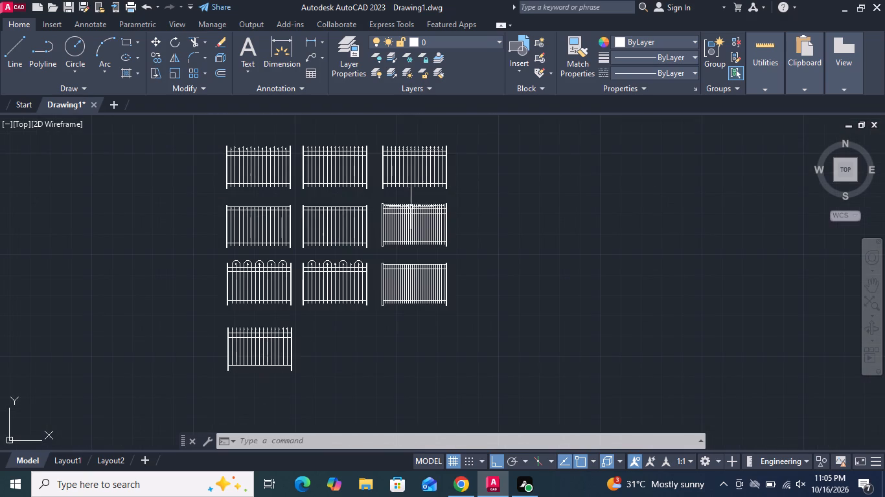
pyautogui.scroll(4, 433, 122)
pyautogui.scroll(-2, 432, 125)
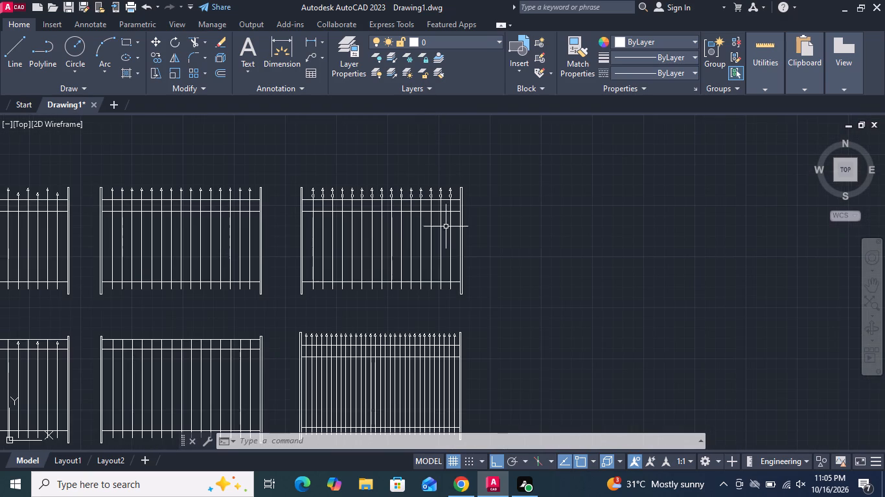
pyautogui.moveTo(473, 302); pyautogui.dragTo(456, 293)
pyautogui.click(298, 173)
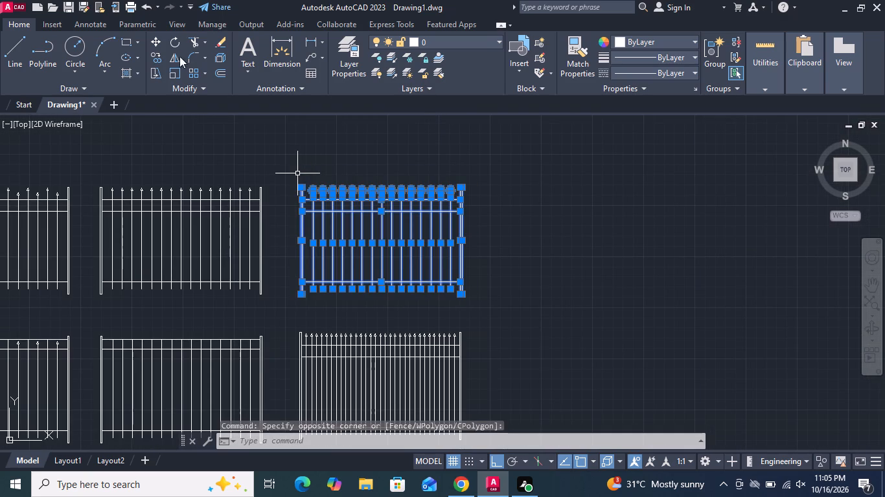
pyautogui.click(154, 58)
pyautogui.scroll(-2, 429, 175)
pyautogui.click(459, 216)
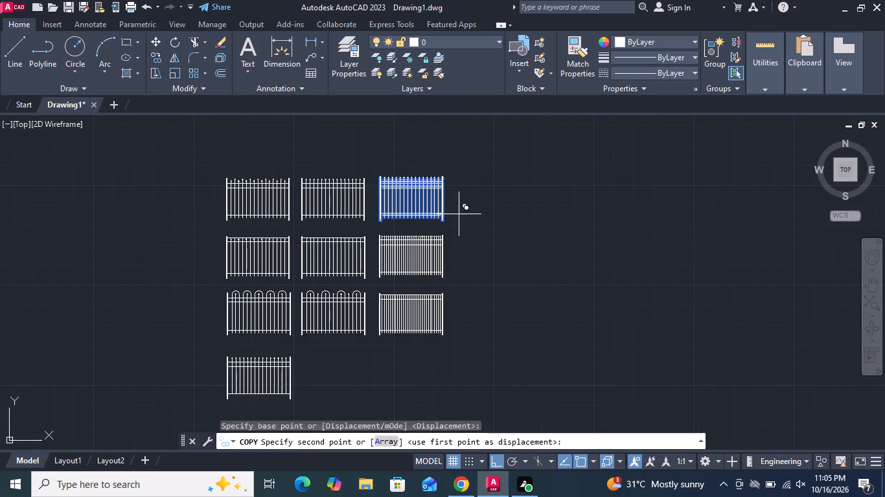
pyautogui.scroll(-4, 470, 197)
pyautogui.scroll(5, 463, 222)
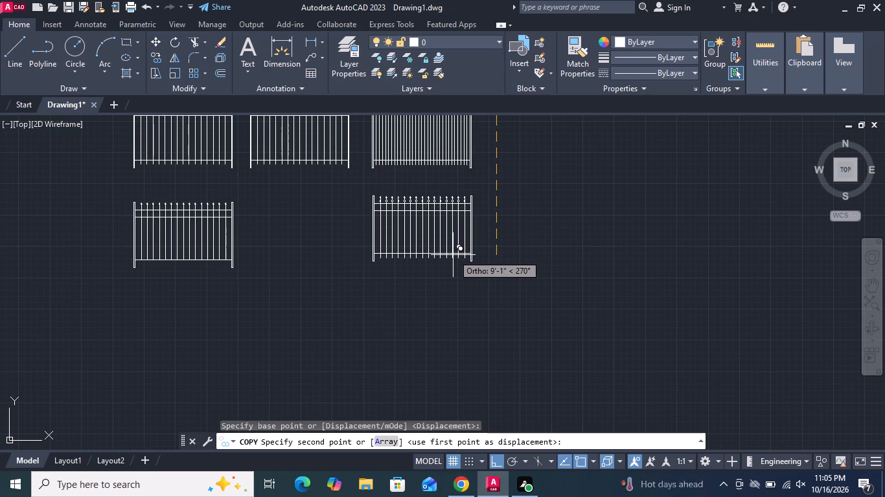
pyautogui.click(453, 258)
pyautogui.press('space')
# Move the copied ring-and-arrowhead fence about 4'-1" sideways, beside the trimmed arrowhead fence and level with it.
pyautogui.click(503, 277)
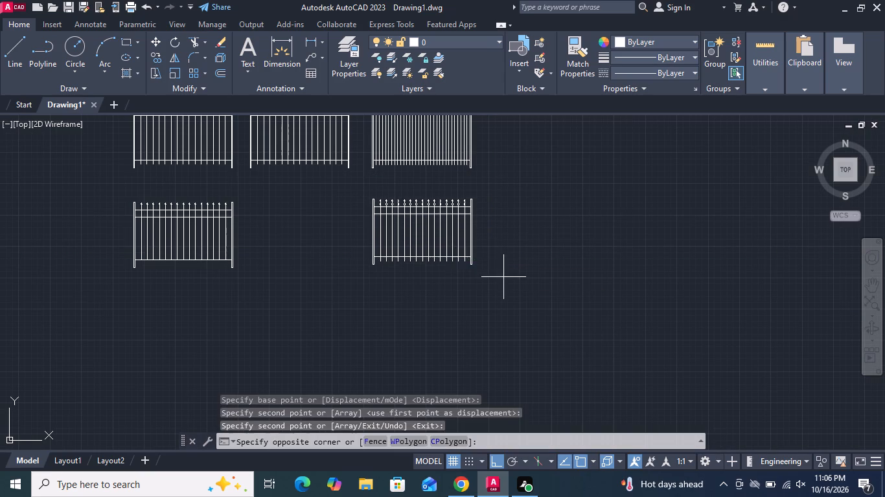
pyautogui.click(330, 193)
pyautogui.press('m')
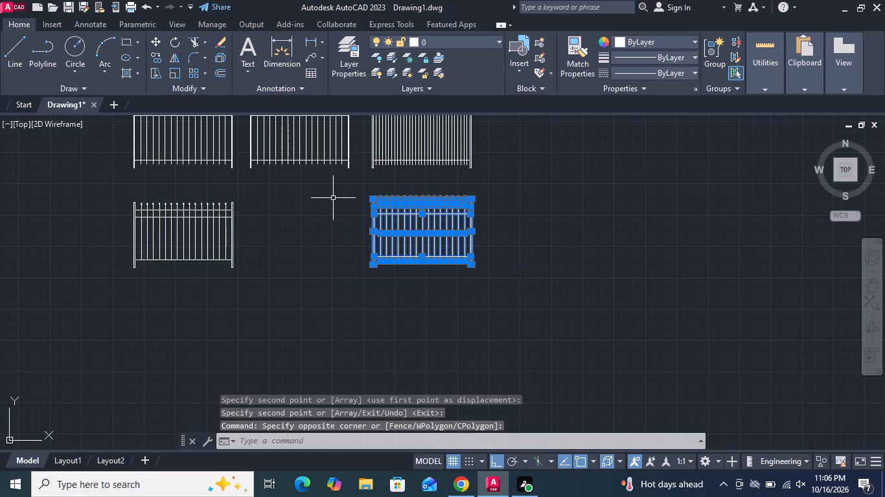
pyautogui.press('space')
pyautogui.click(491, 314)
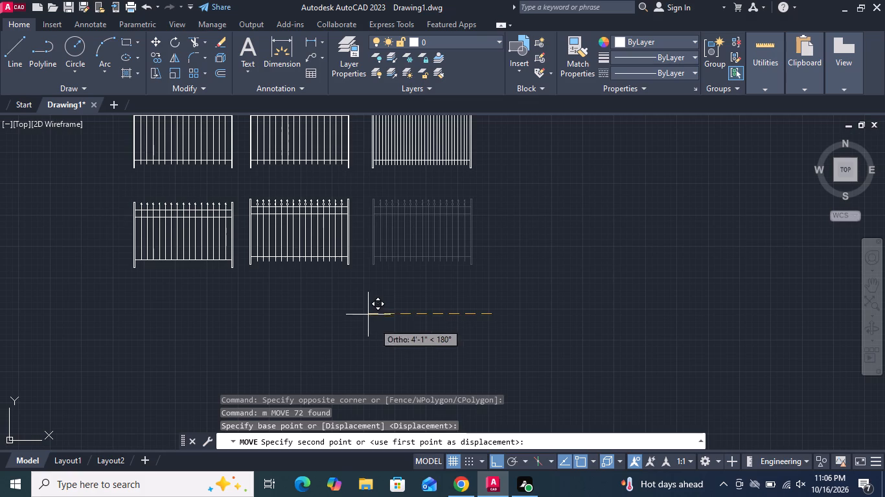
pyautogui.moveTo(500, 463); pyautogui.dragTo(468, 431)
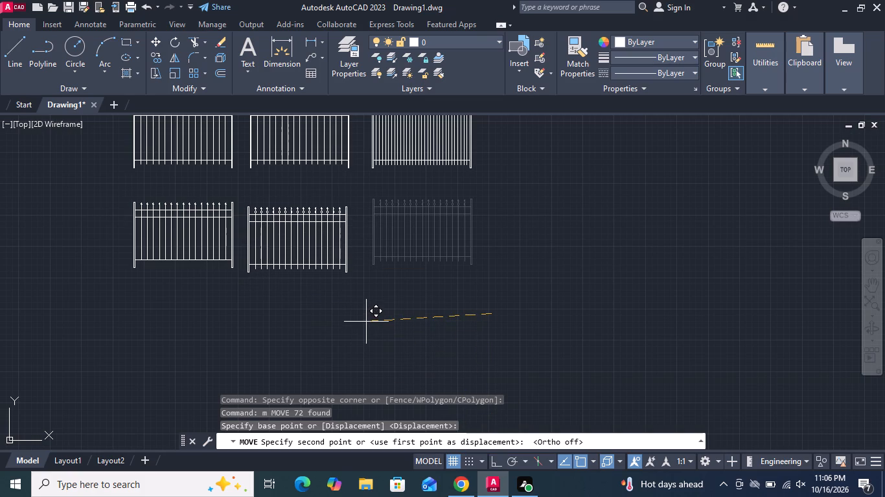
pyautogui.click(367, 317)
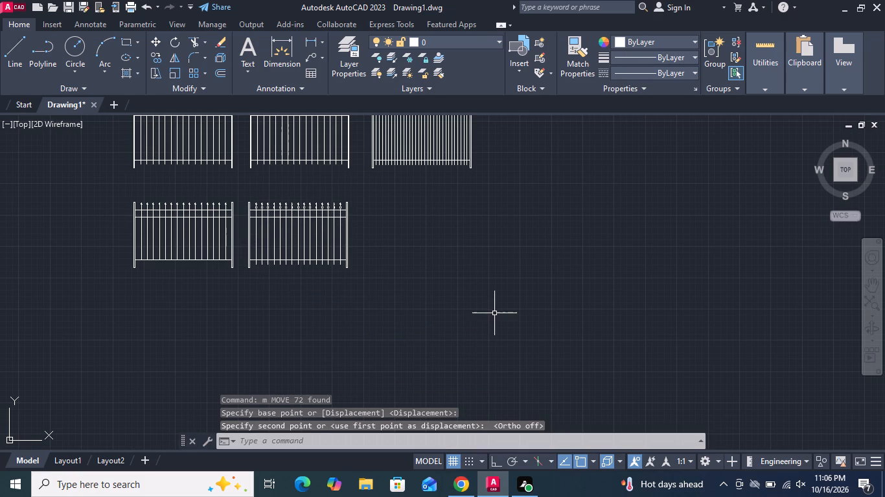
pyautogui.click(498, 452)
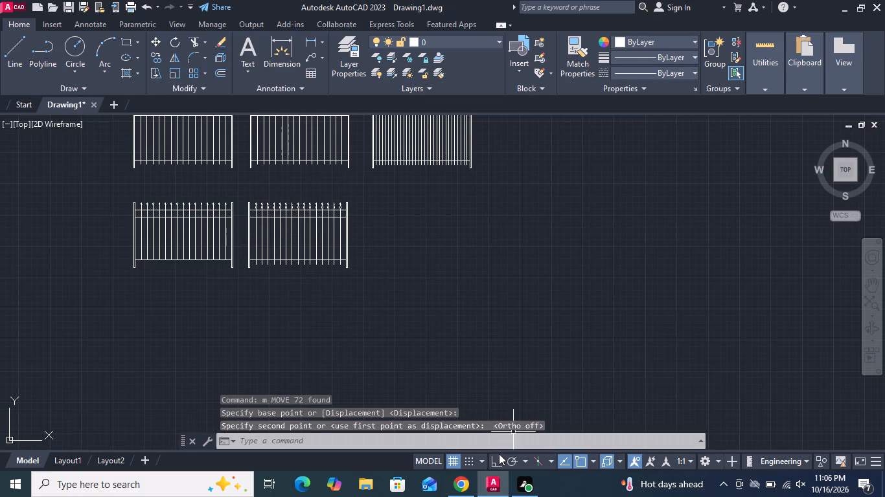
pyautogui.click(493, 458)
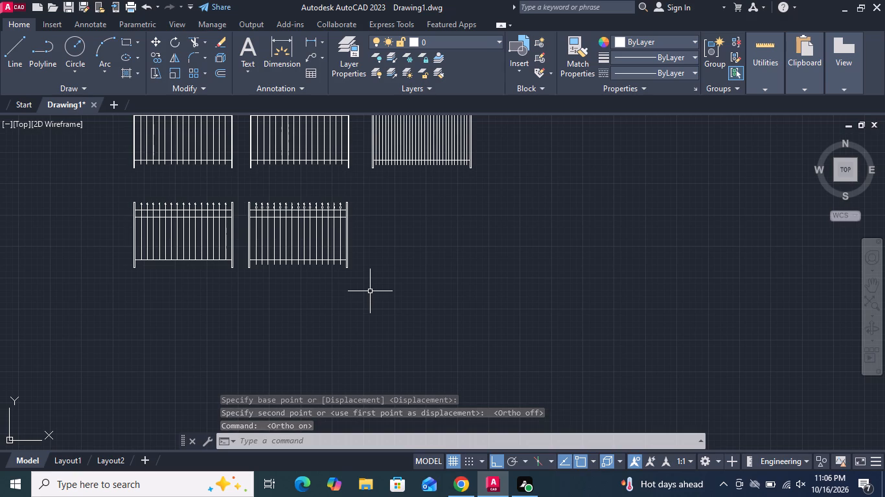
# Trim the bar ends projecting below the bottom rail of the fourth row's ring-and-arrowhead fence.
pyautogui.scroll(2, 256, 236)
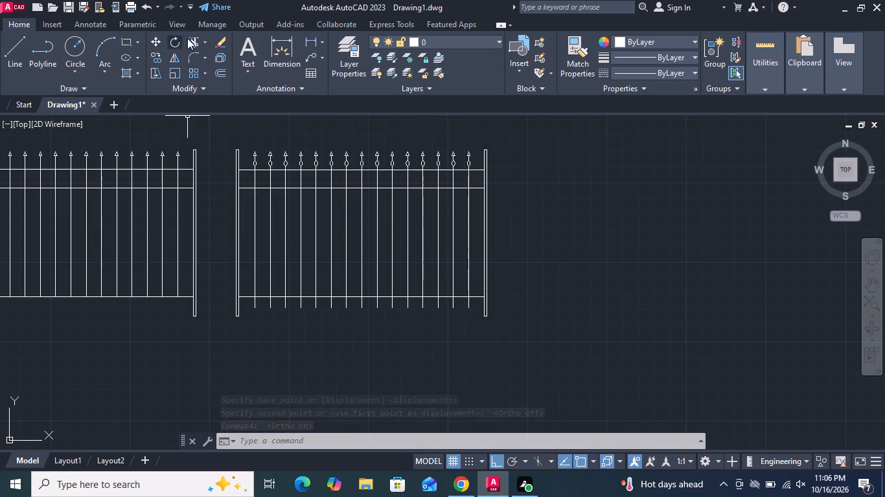
pyautogui.click(191, 38)
pyautogui.scroll(2, 380, 326)
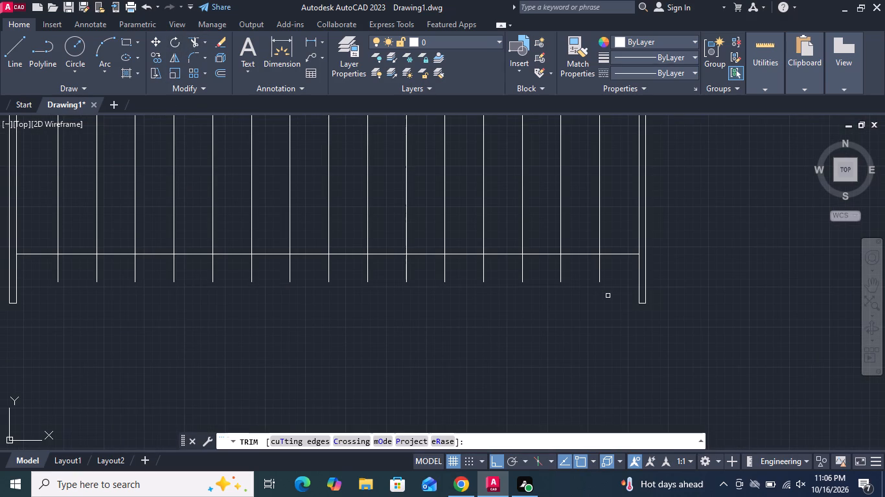
pyautogui.moveTo(610, 297); pyautogui.dragTo(597, 296)
pyautogui.moveTo(47, 272); pyautogui.dragTo(54, 276)
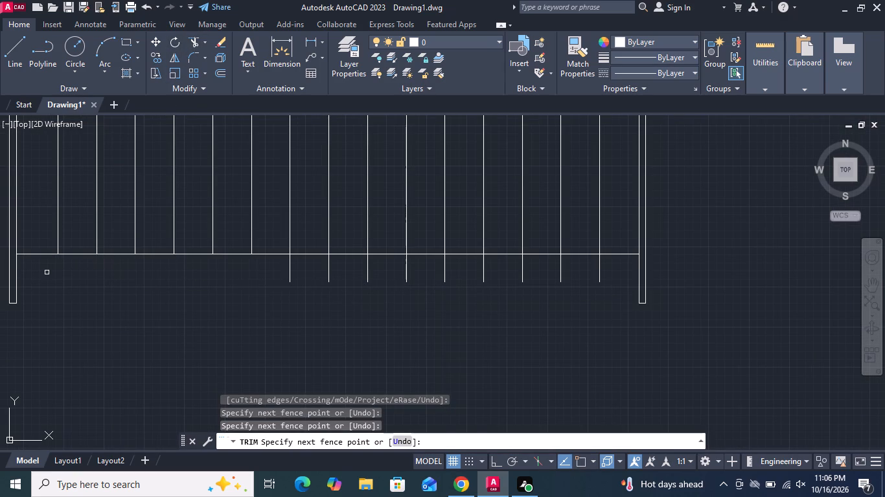
pyautogui.moveTo(106, 278); pyautogui.dragTo(551, 276)
pyautogui.moveTo(607, 268); pyautogui.dragTo(595, 272)
pyautogui.click(227, 267)
pyautogui.scroll(-3, 283, 326)
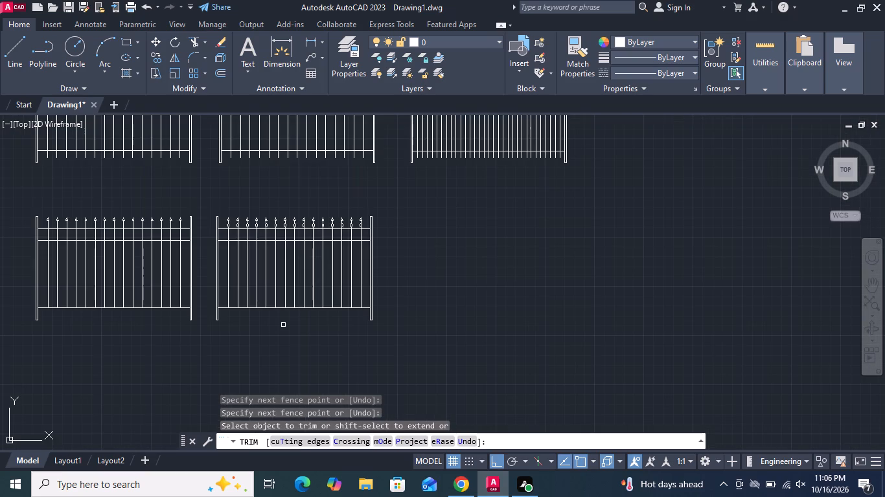
pyautogui.press('Return')
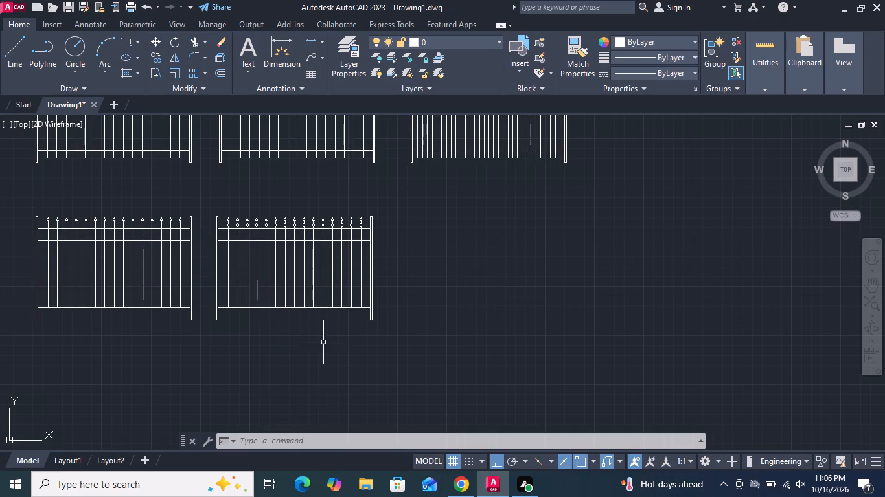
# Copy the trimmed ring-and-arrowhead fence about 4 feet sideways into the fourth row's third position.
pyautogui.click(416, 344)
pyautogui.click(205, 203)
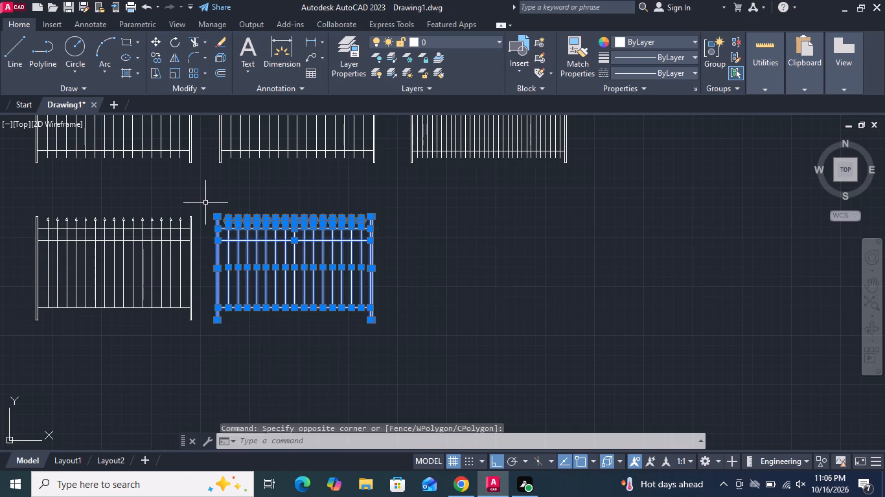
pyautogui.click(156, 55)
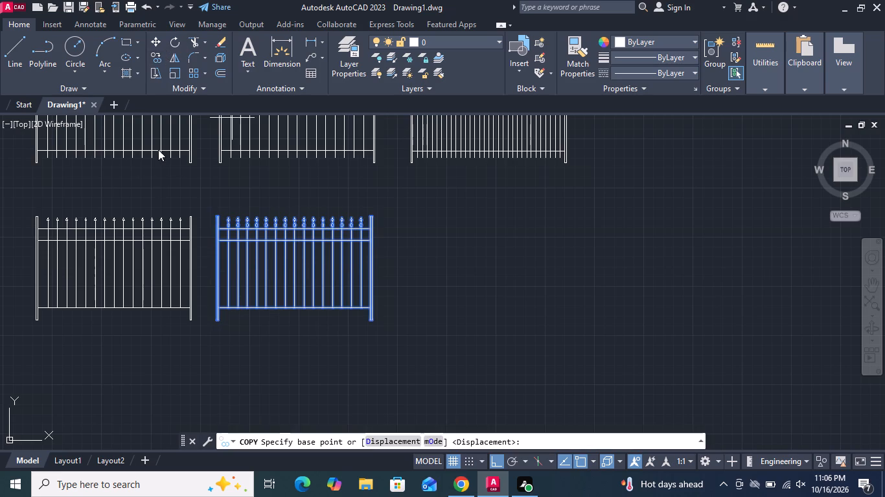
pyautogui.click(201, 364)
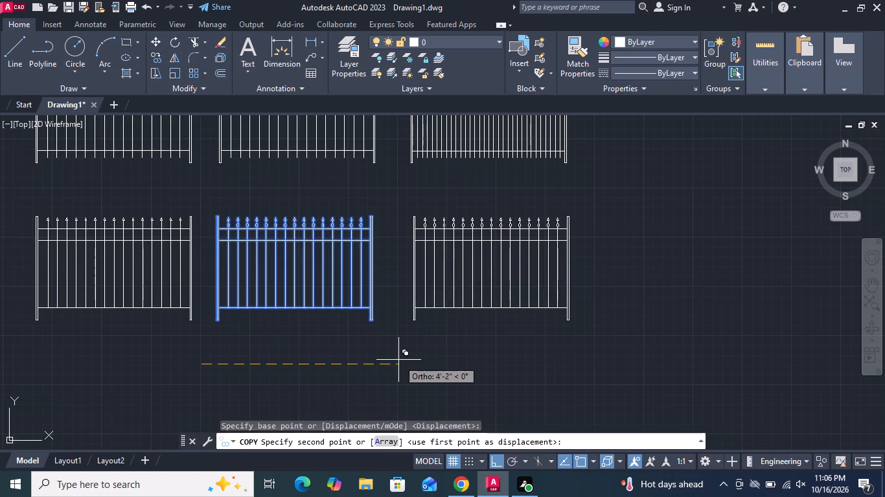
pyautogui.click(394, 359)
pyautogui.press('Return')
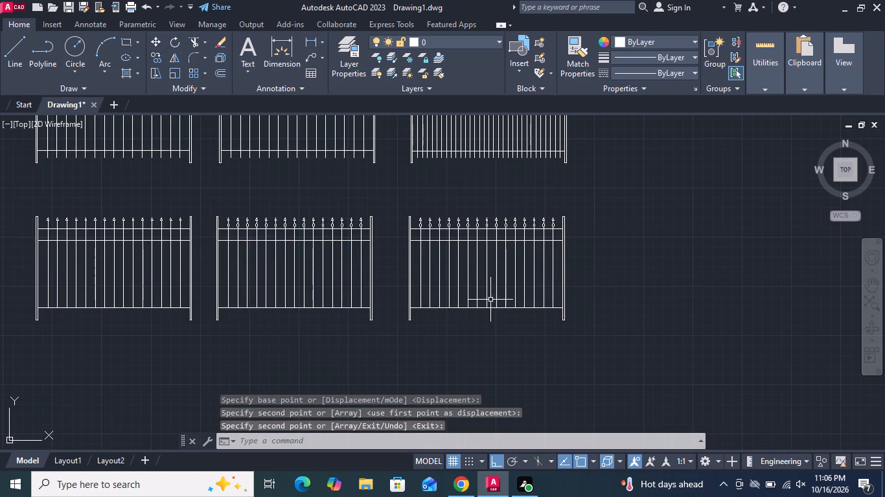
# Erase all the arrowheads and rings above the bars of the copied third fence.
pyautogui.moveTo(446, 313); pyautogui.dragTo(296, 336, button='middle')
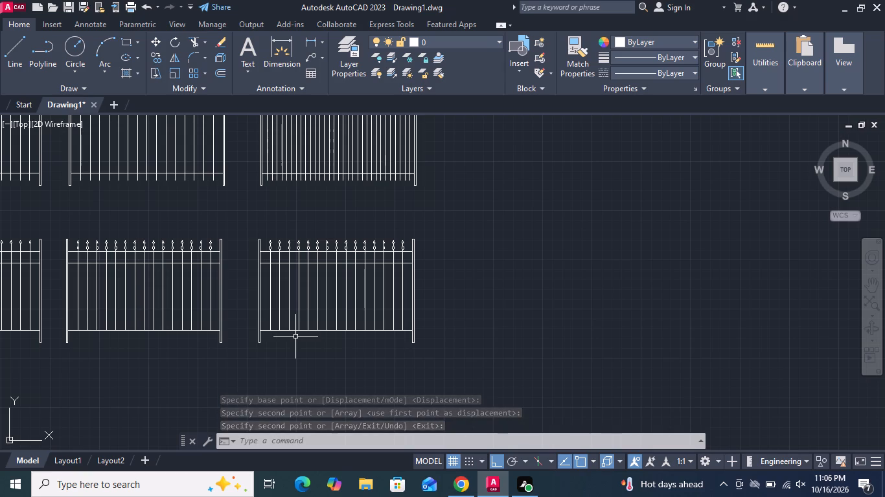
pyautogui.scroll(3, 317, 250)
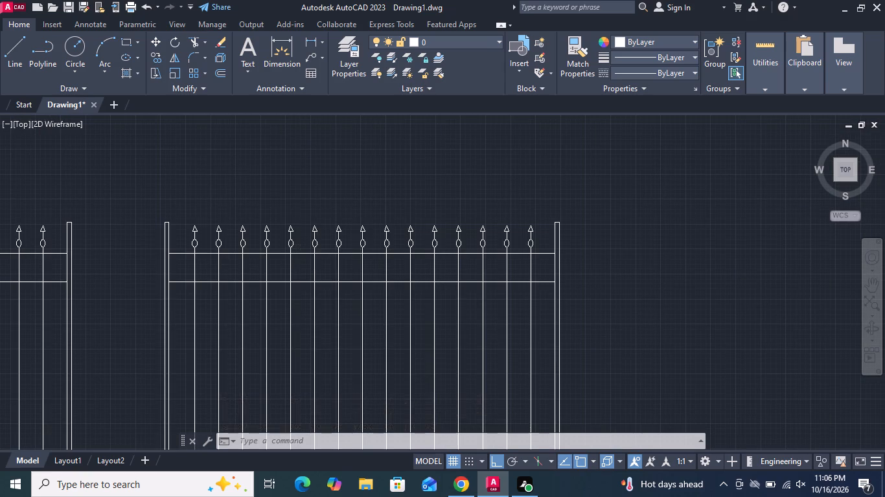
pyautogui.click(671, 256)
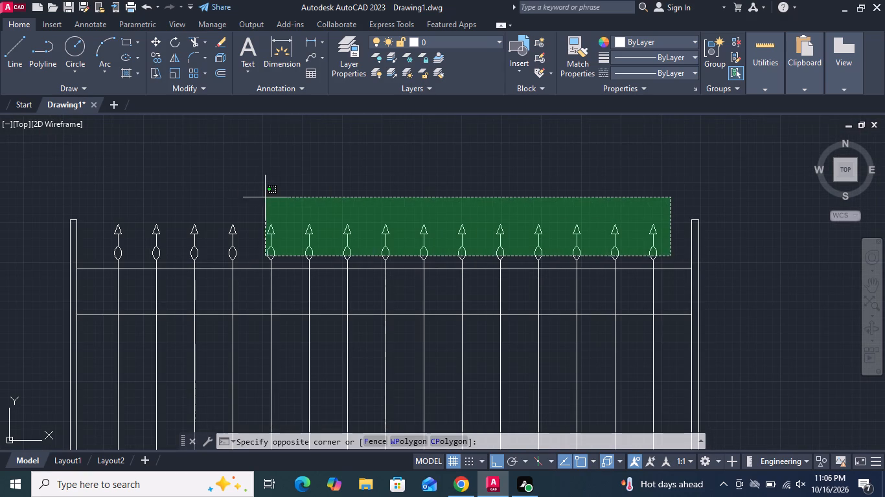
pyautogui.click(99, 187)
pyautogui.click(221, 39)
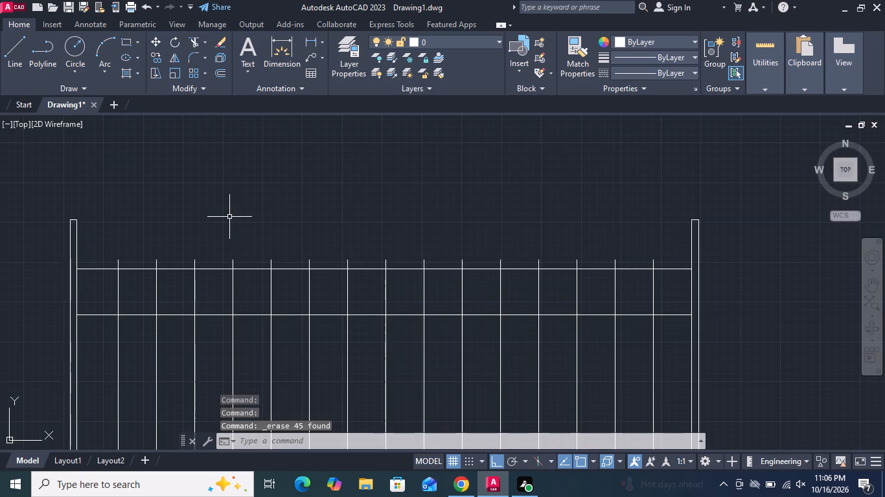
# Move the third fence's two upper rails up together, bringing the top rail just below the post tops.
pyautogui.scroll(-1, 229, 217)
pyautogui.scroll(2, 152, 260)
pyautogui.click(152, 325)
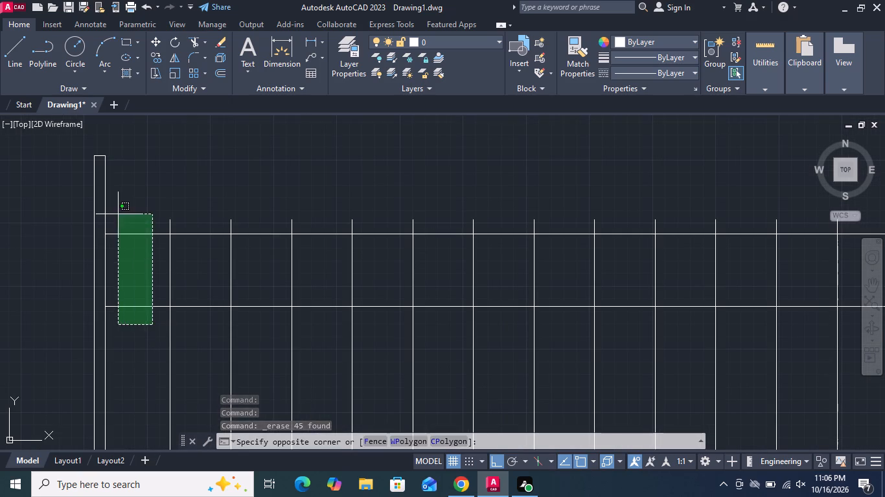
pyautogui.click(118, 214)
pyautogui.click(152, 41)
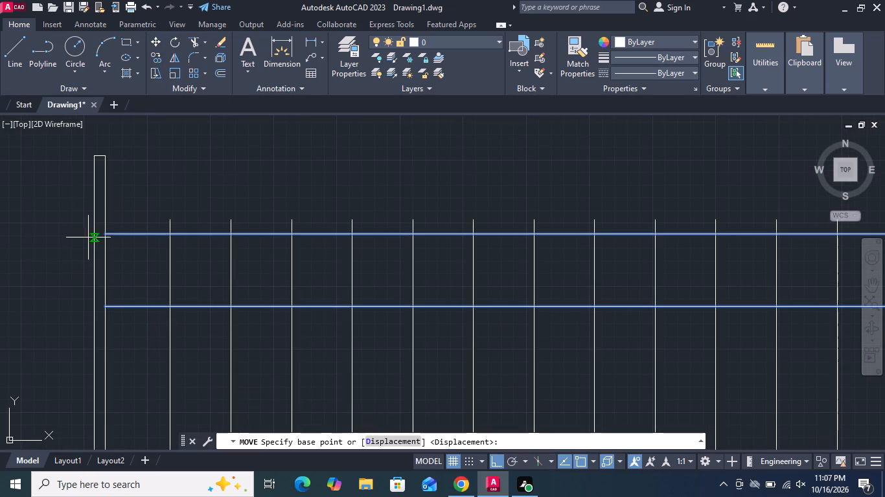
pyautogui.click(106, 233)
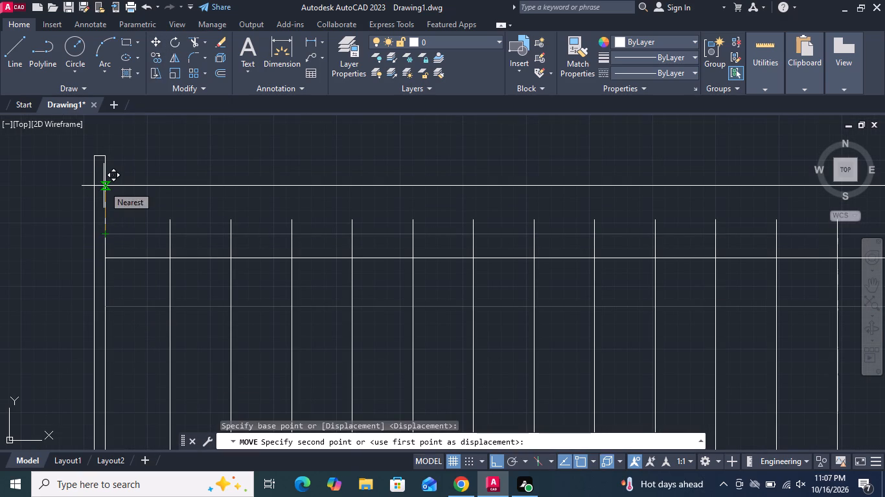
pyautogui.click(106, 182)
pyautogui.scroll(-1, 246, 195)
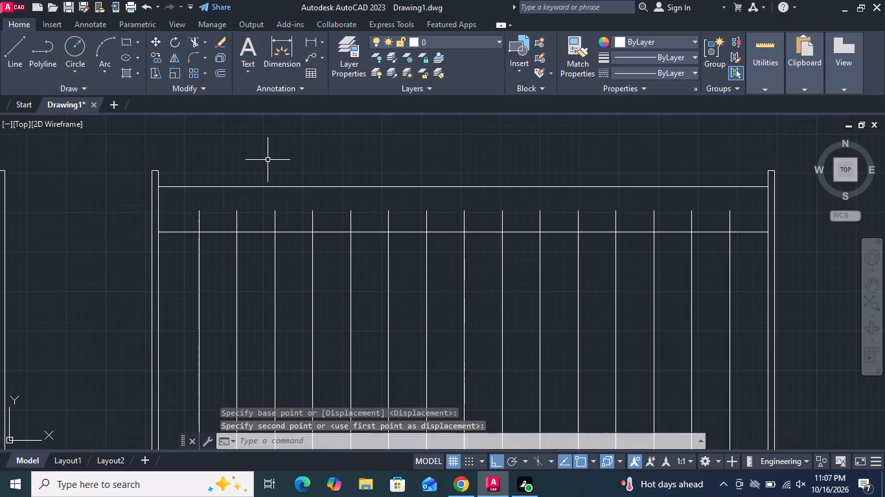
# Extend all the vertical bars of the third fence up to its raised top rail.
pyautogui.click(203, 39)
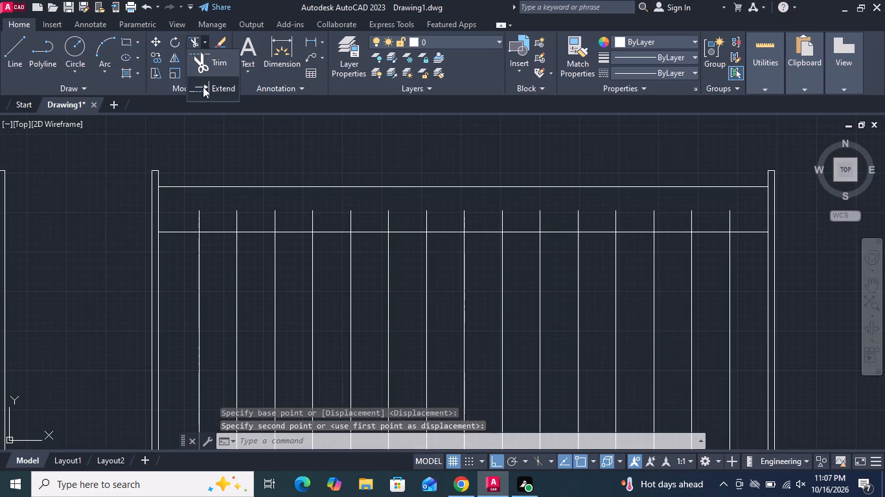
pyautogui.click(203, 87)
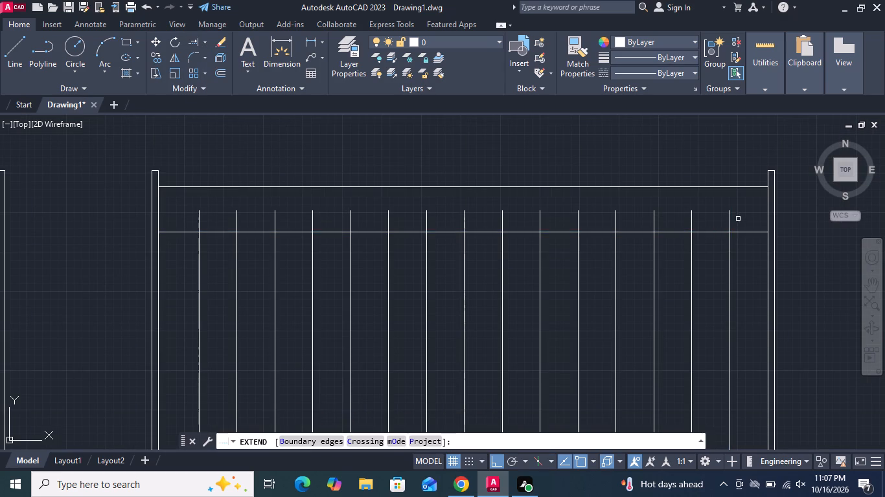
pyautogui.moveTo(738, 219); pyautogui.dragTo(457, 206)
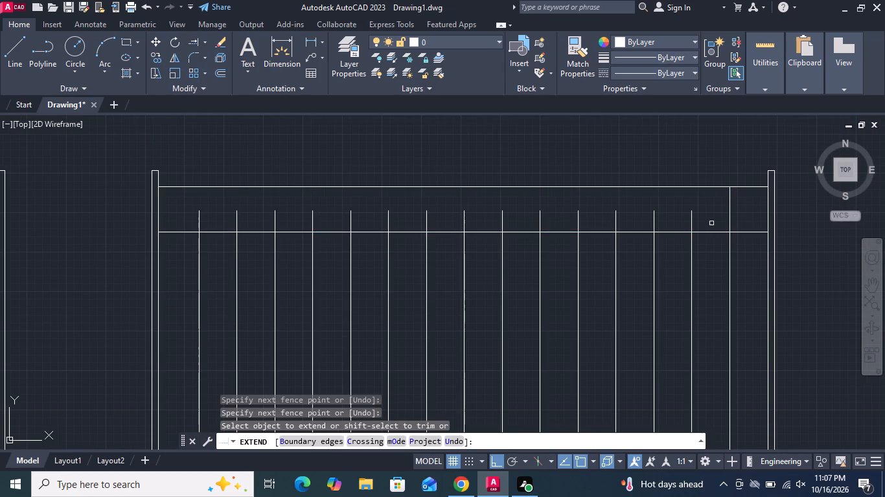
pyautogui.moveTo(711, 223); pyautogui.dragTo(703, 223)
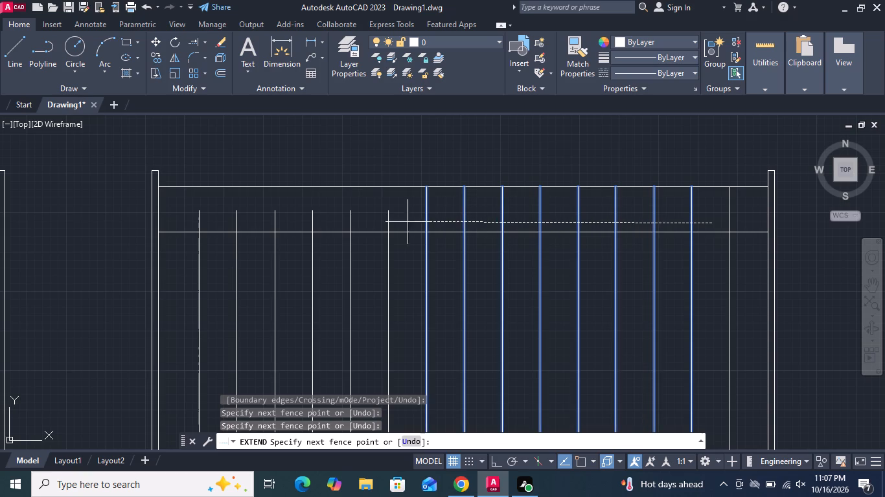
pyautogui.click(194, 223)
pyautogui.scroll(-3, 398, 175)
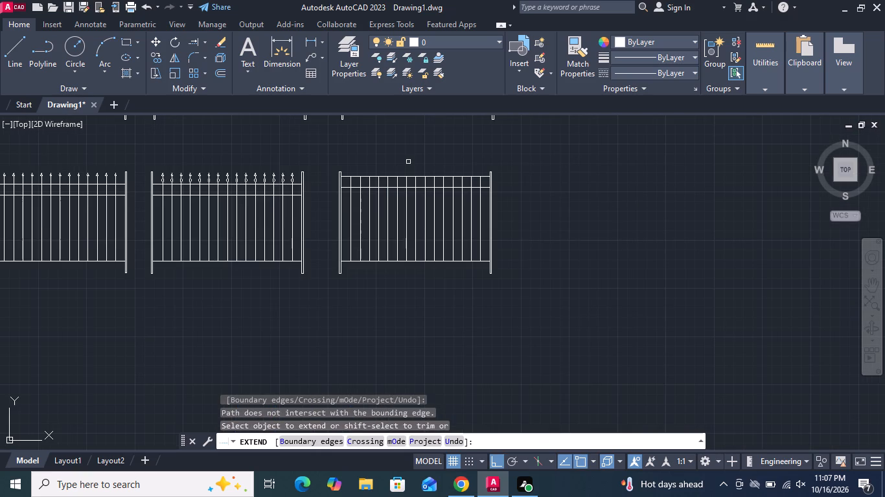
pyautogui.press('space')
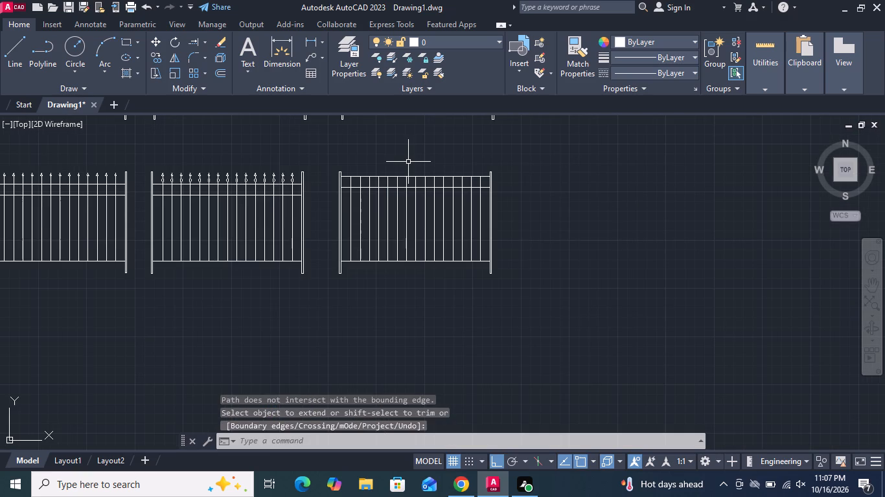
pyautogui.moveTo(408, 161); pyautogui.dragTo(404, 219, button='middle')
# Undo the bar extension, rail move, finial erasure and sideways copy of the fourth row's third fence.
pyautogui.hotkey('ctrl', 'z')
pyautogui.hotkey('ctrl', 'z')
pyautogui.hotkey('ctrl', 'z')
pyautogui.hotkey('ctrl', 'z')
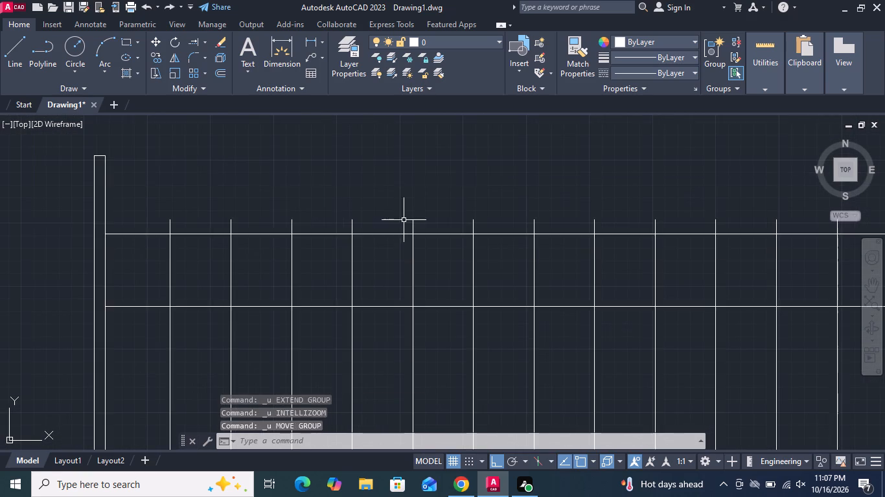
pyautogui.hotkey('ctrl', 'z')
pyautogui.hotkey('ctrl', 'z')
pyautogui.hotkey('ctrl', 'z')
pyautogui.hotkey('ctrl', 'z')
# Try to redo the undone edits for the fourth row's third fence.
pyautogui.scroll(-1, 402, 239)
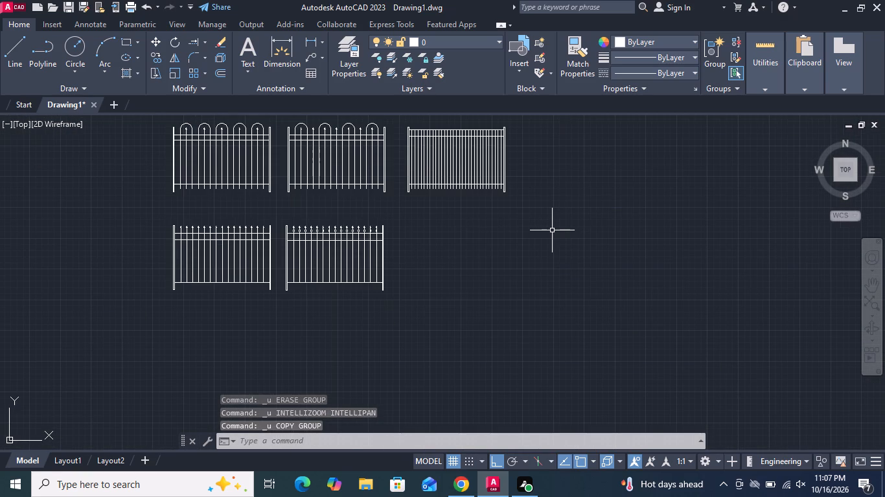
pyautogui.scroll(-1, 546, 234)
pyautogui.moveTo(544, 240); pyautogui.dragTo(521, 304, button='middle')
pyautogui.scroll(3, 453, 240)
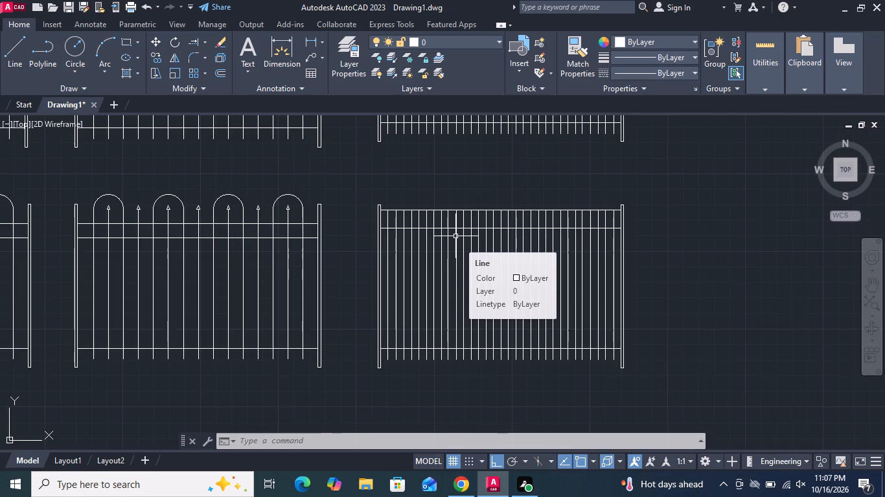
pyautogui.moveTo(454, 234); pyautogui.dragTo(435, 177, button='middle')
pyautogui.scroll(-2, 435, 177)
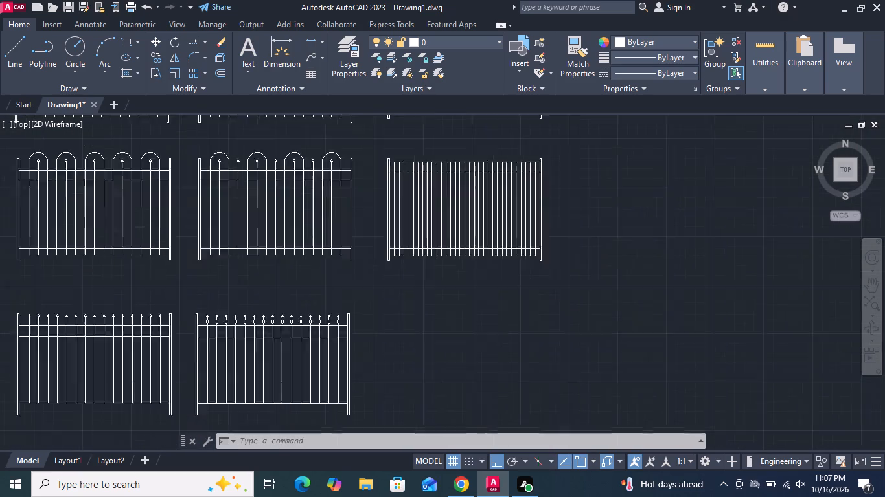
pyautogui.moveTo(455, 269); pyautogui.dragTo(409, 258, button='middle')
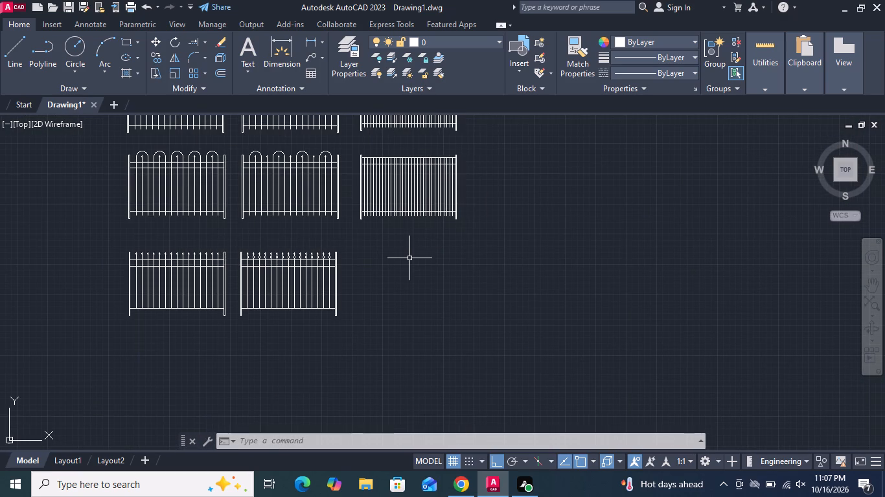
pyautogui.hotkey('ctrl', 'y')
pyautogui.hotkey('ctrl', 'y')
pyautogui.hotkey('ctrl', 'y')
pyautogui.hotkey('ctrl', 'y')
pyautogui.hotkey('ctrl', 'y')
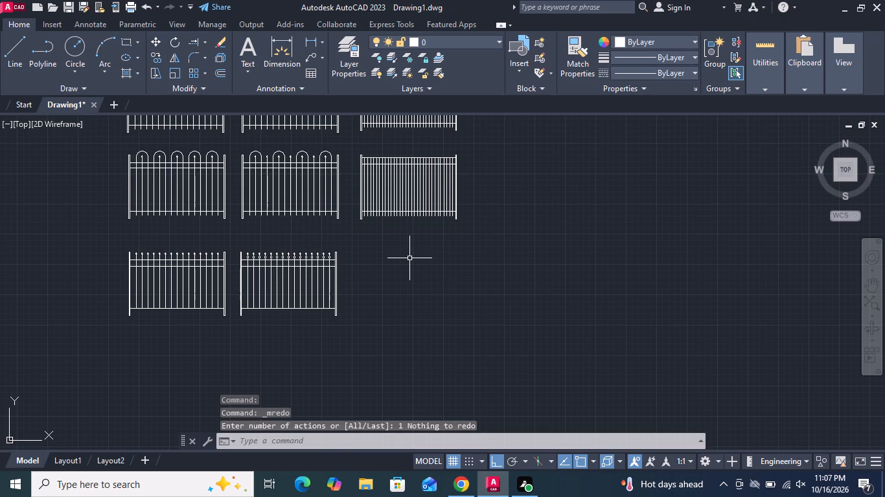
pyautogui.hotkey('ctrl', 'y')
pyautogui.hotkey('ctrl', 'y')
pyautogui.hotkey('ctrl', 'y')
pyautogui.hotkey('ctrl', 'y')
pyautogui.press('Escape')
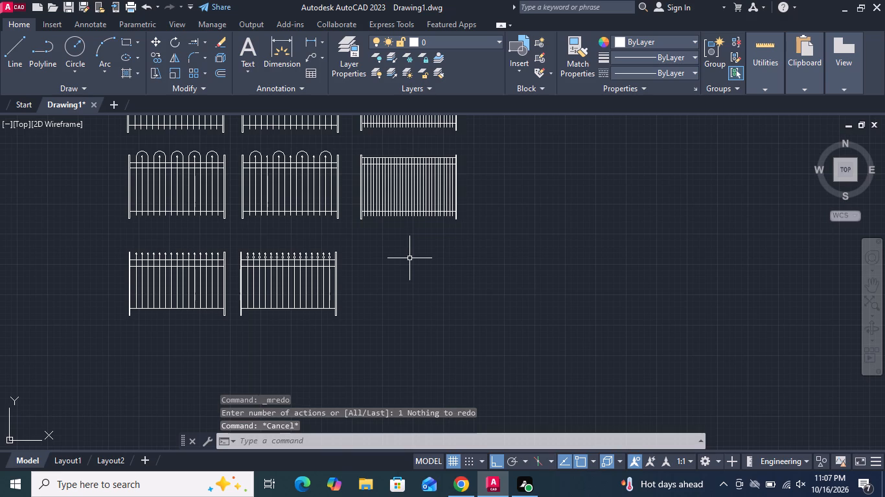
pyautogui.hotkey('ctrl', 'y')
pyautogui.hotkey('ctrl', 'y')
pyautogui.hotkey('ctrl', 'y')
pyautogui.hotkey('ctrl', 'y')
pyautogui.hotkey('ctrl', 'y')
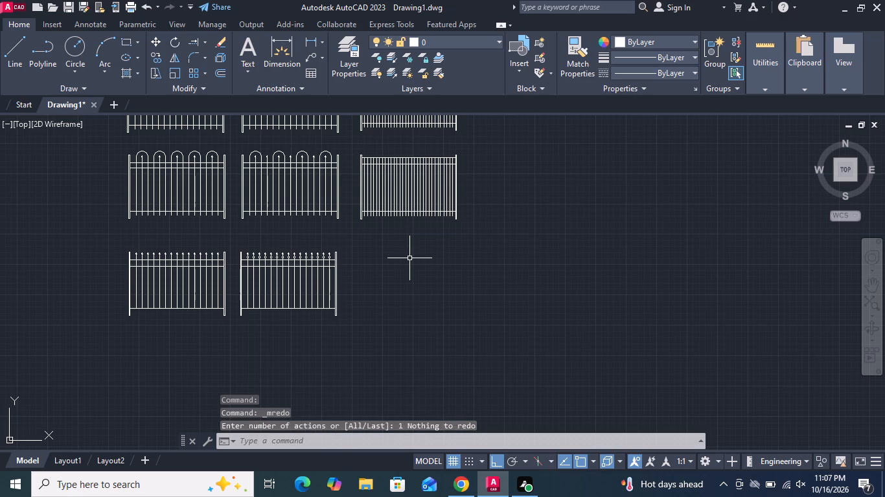
# Copy the top row's third fence straight down about 9'-4" into the empty third place of the fourth row.
pyautogui.moveTo(408, 280); pyautogui.dragTo(398, 360, button='middle')
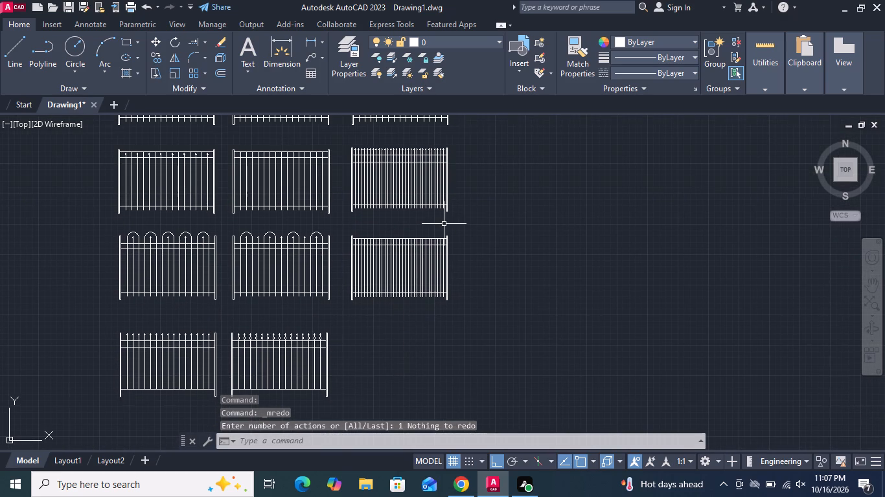
pyautogui.moveTo(445, 250); pyautogui.dragTo(445, 347, button='middle')
pyautogui.scroll(-1, 447, 327)
pyautogui.click(457, 265)
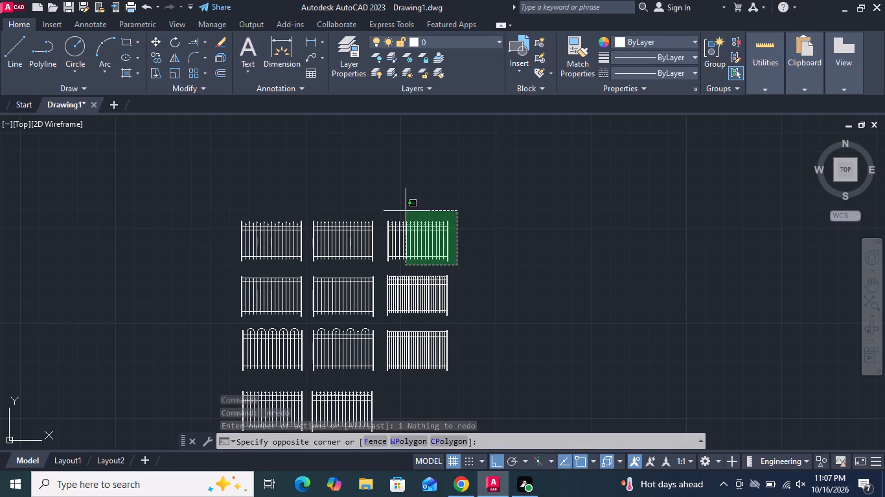
pyautogui.click(378, 204)
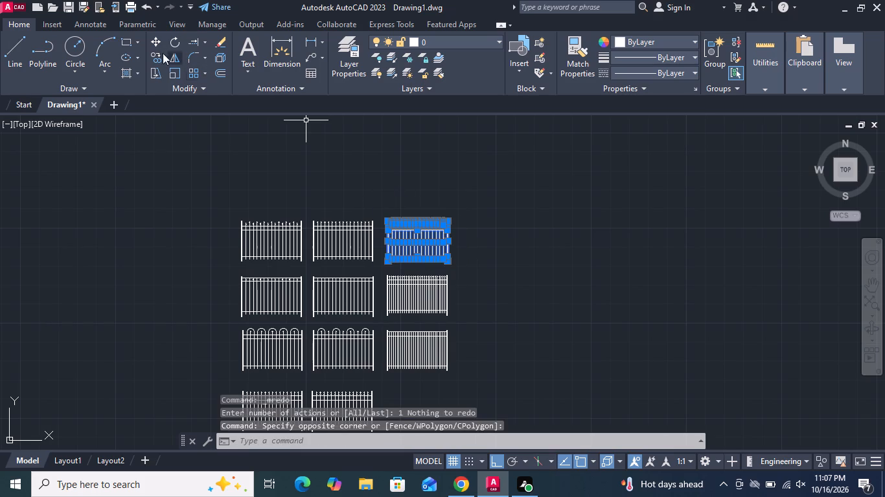
pyautogui.click(154, 49)
pyautogui.scroll(-1, 460, 151)
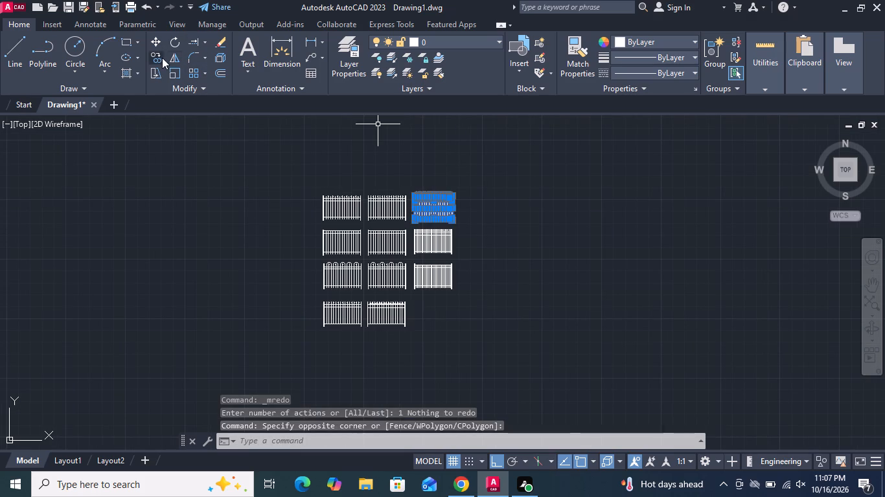
pyautogui.click(162, 58)
pyautogui.click(544, 204)
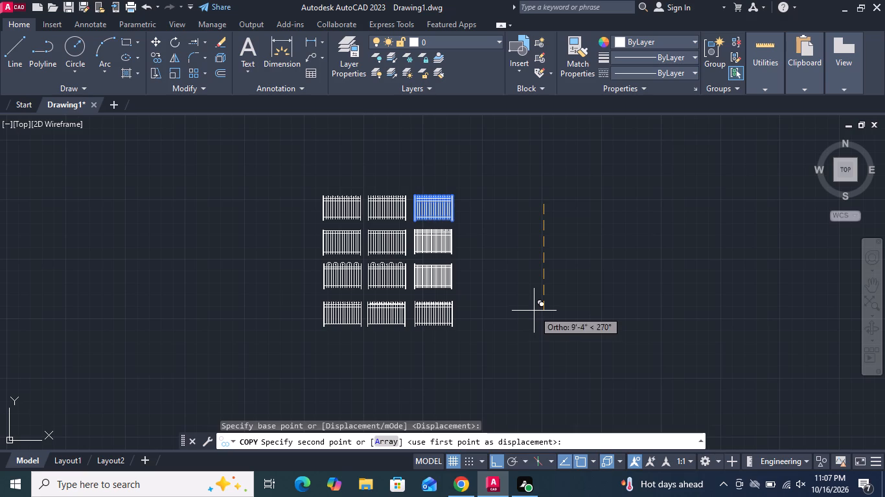
pyautogui.click(534, 311)
pyautogui.press('space')
# Erase all the arrowhead and oval finials above the top rail of the fourth row's third fence.
pyautogui.scroll(4, 435, 318)
pyautogui.moveTo(431, 315); pyautogui.dragTo(393, 294, button='middle')
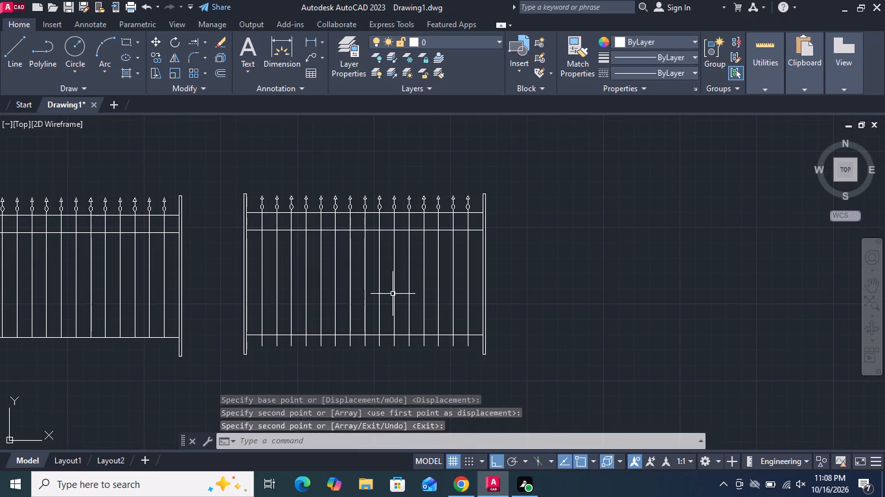
pyautogui.moveTo(395, 264); pyautogui.dragTo(395, 292, button='middle')
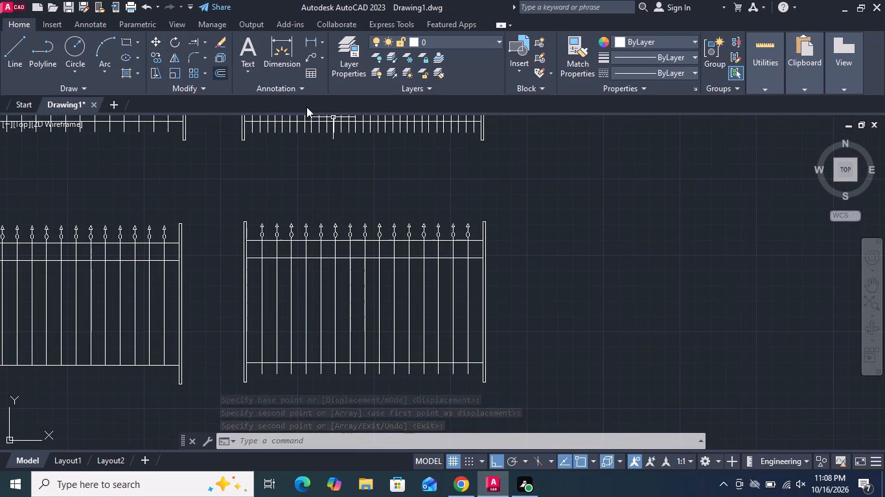
pyautogui.scroll(2, 308, 206)
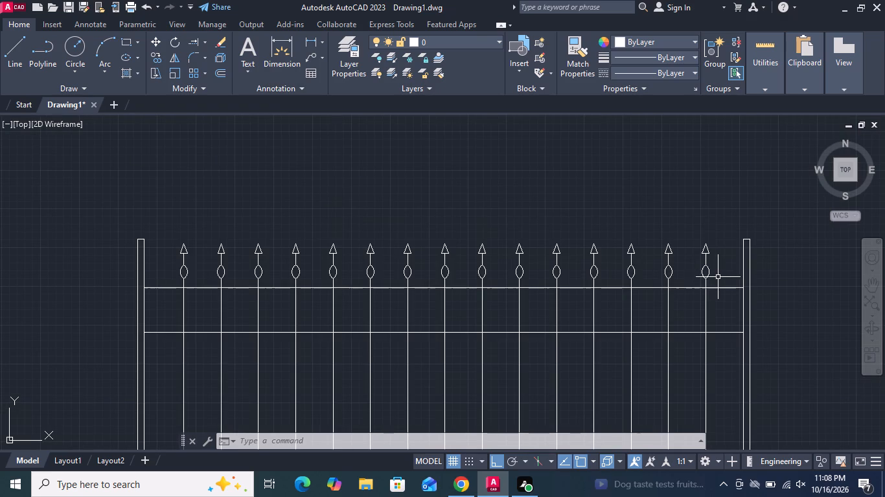
pyautogui.click(718, 274)
pyautogui.click(170, 205)
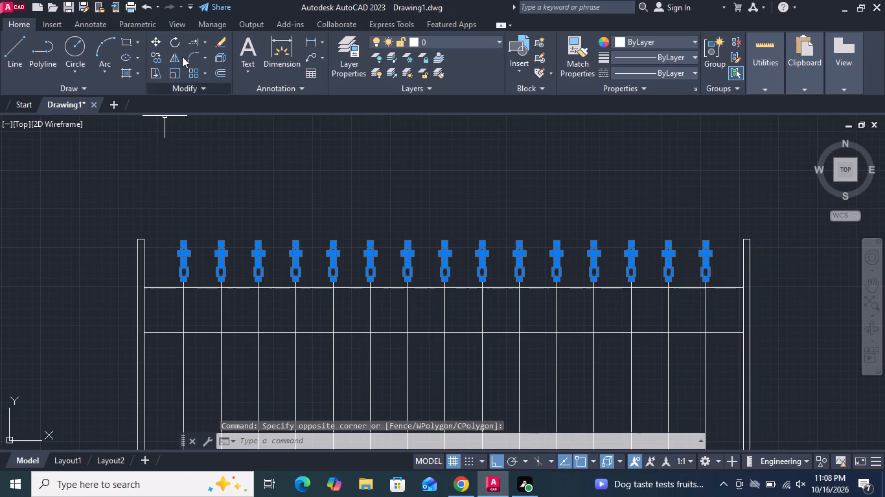
pyautogui.click(221, 40)
# Move the third fence's two upper rails up together so the top rail sits just below the post tops.
pyautogui.scroll(-1, 247, 189)
pyautogui.scroll(1, 205, 271)
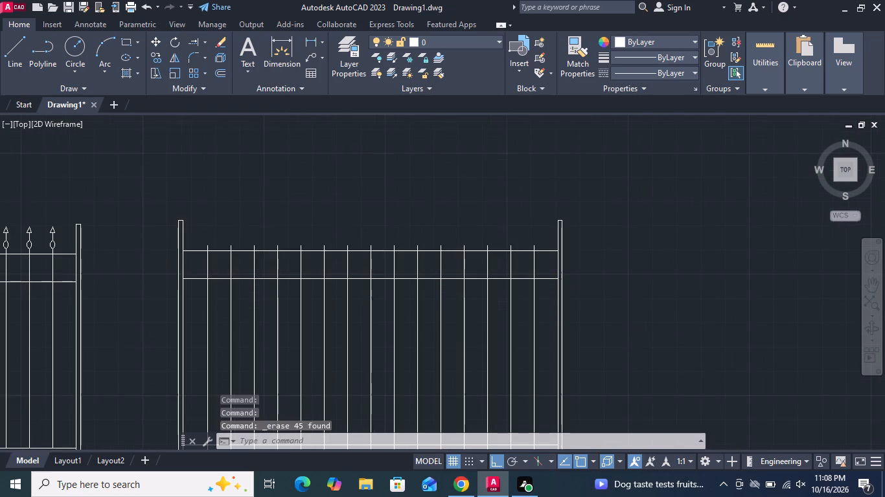
pyautogui.scroll(1, 205, 271)
pyautogui.click(193, 298)
pyautogui.click(170, 197)
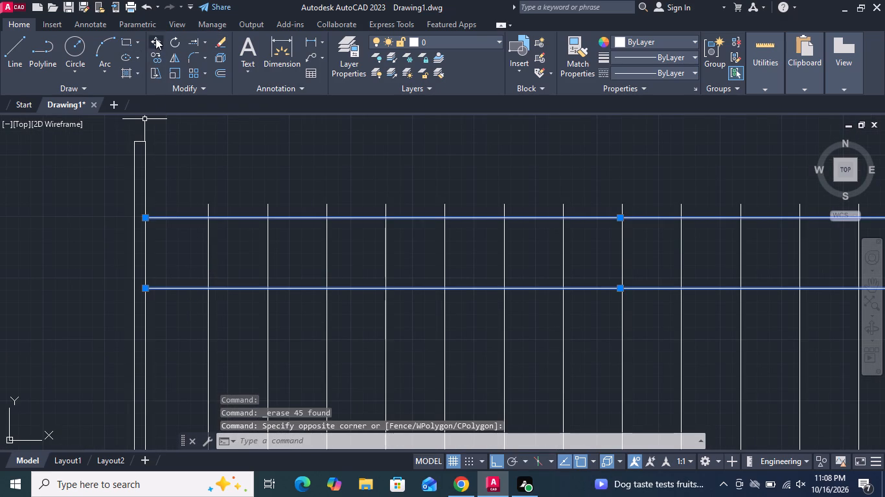
pyautogui.click(155, 40)
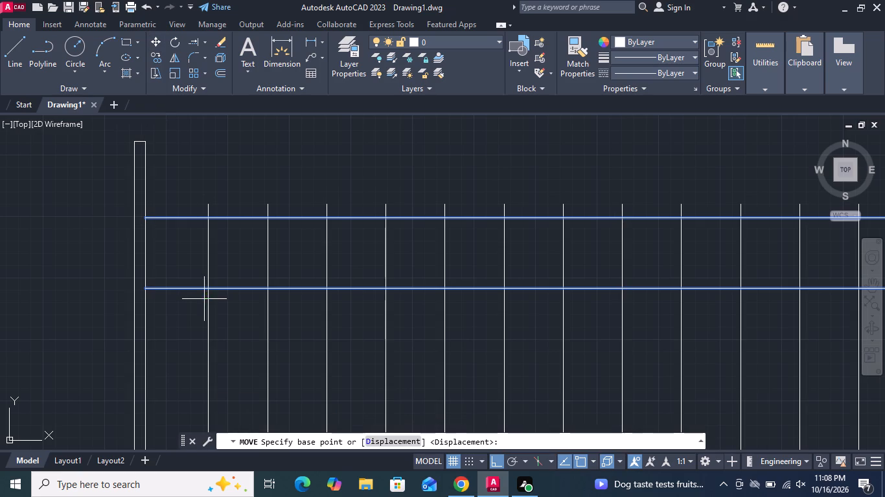
pyautogui.scroll(-2, 196, 321)
pyautogui.click(176, 282)
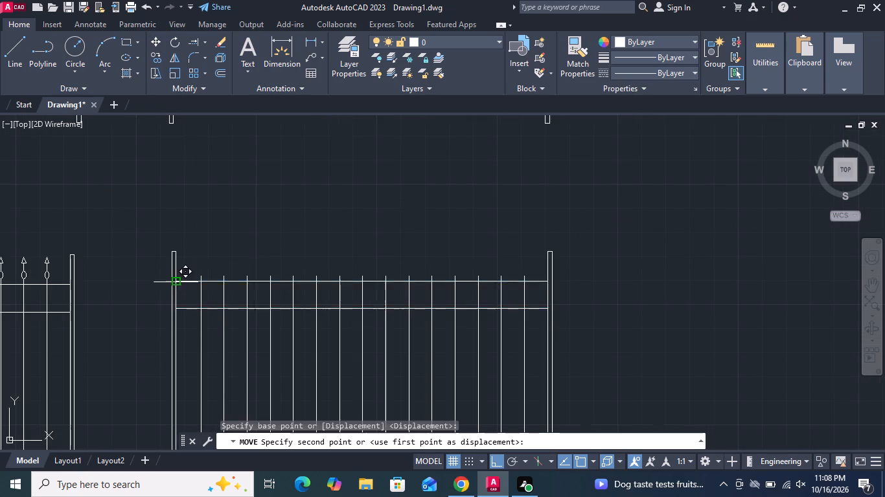
pyautogui.click(176, 263)
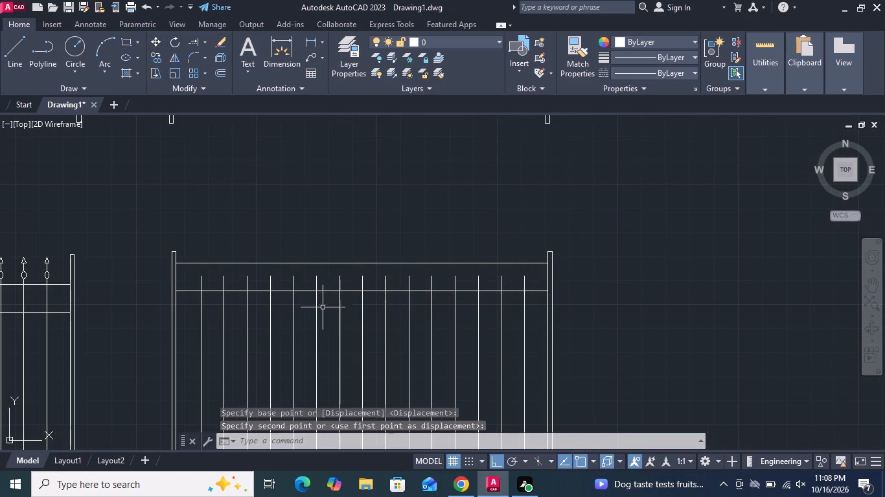
# Extend all the vertical bars of the fourth row's third fence up to its raised top rail.
pyautogui.scroll(2, 356, 269)
pyautogui.click(190, 41)
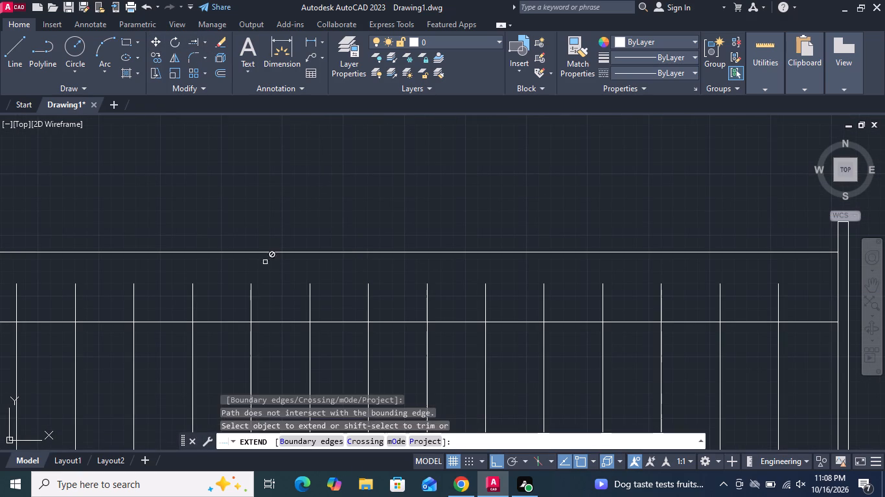
pyautogui.scroll(-1, 284, 327)
pyautogui.moveTo(605, 311); pyautogui.dragTo(592, 311)
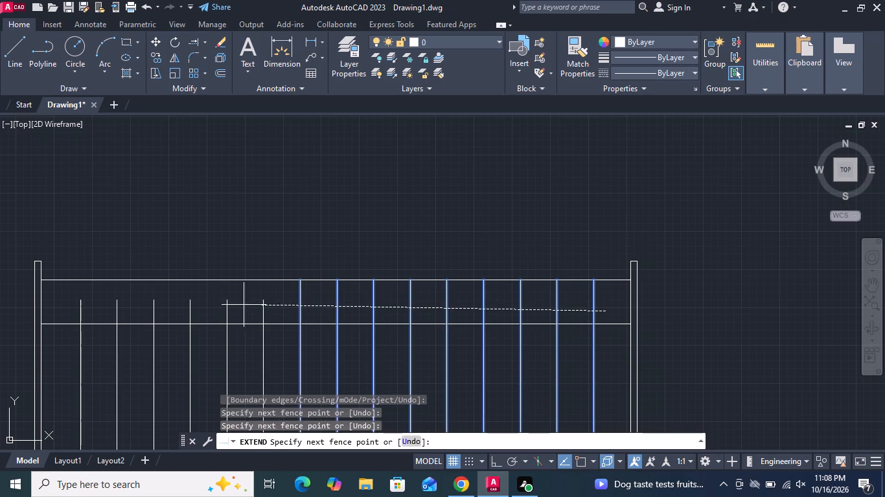
pyautogui.click(78, 307)
pyautogui.scroll(-2, 395, 166)
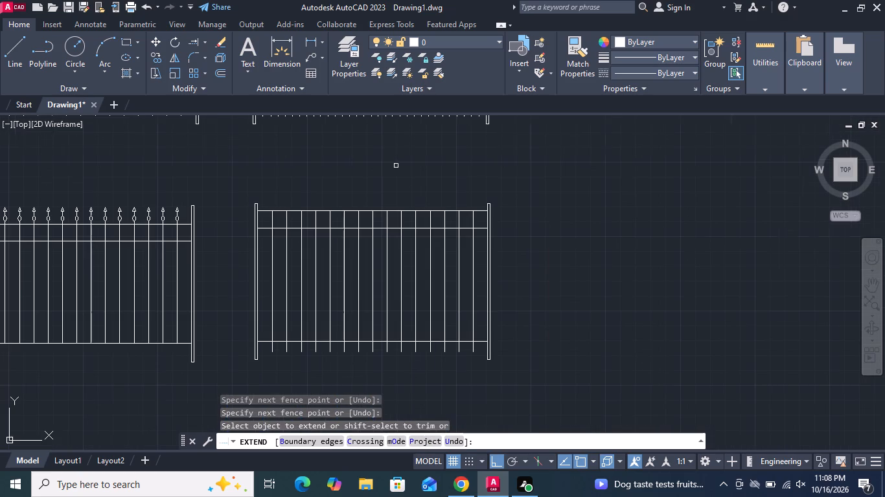
pyautogui.click(400, 169)
pyautogui.press('space')
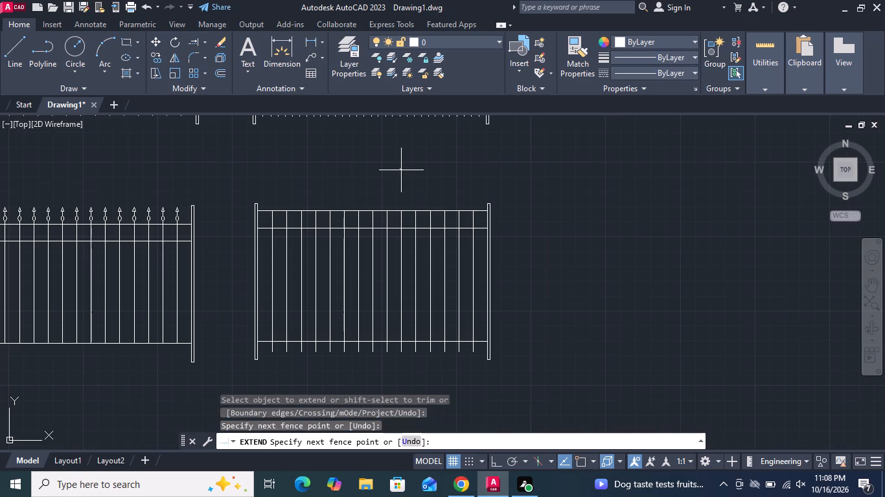
# Trim the ends of the third fence's vertical bars that project below its bottom rail.
pyautogui.click(204, 39)
pyautogui.click(204, 67)
pyautogui.scroll(2, 438, 359)
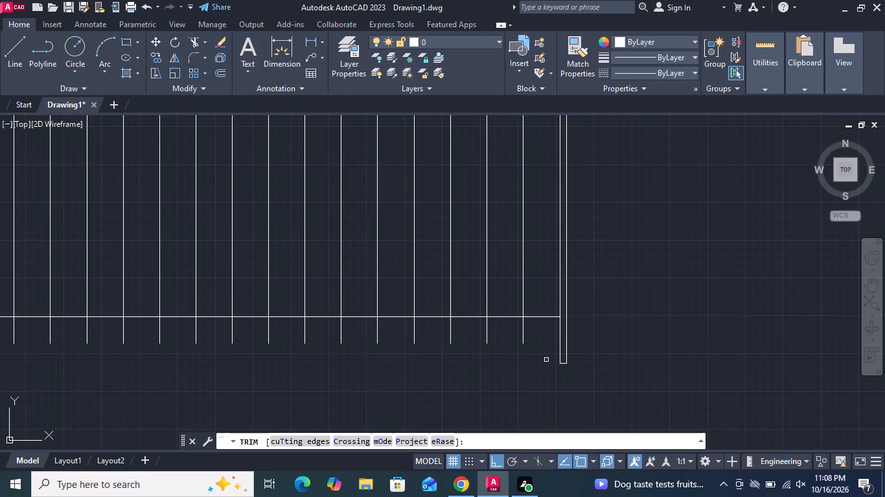
pyautogui.moveTo(537, 335); pyautogui.dragTo(516, 333)
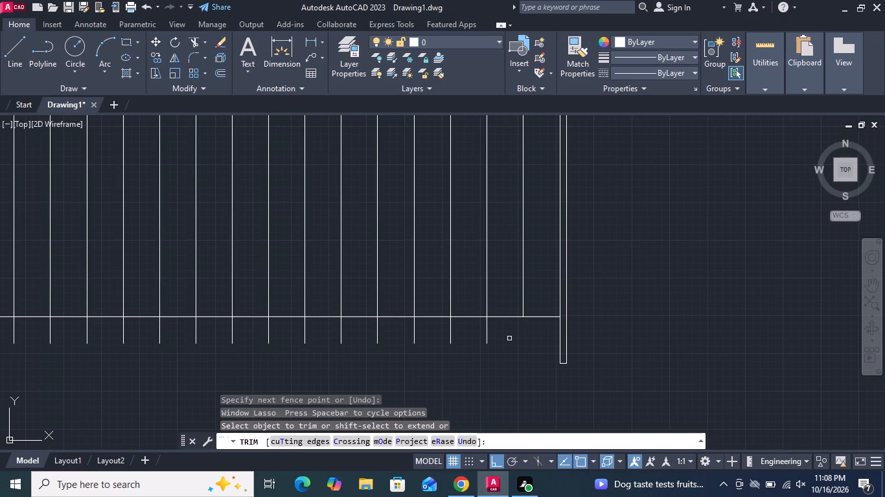
pyautogui.click(508, 337)
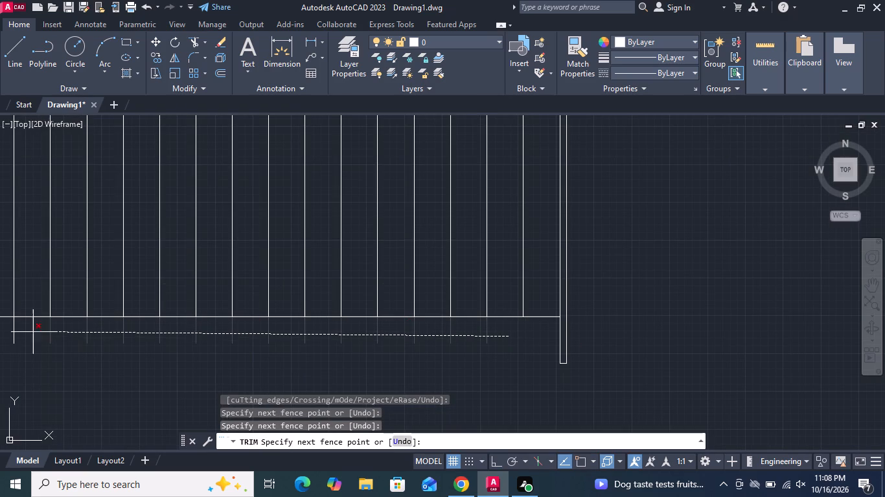
pyautogui.click(1, 329)
pyautogui.scroll(-2, 564, 337)
pyautogui.scroll(2, 338, 353)
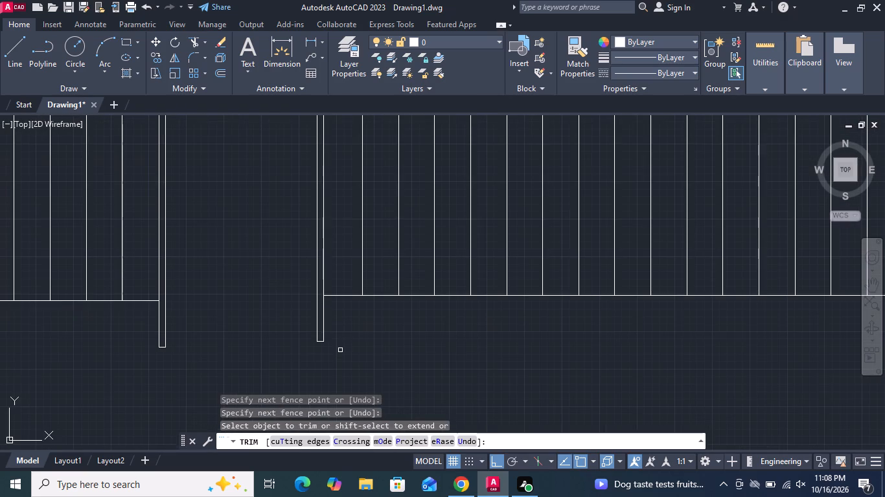
pyautogui.press('space')
# Copy the three fences of the fourth row straight down about 3'-5" to start a fifth row.
pyautogui.scroll(-2, 320, 327)
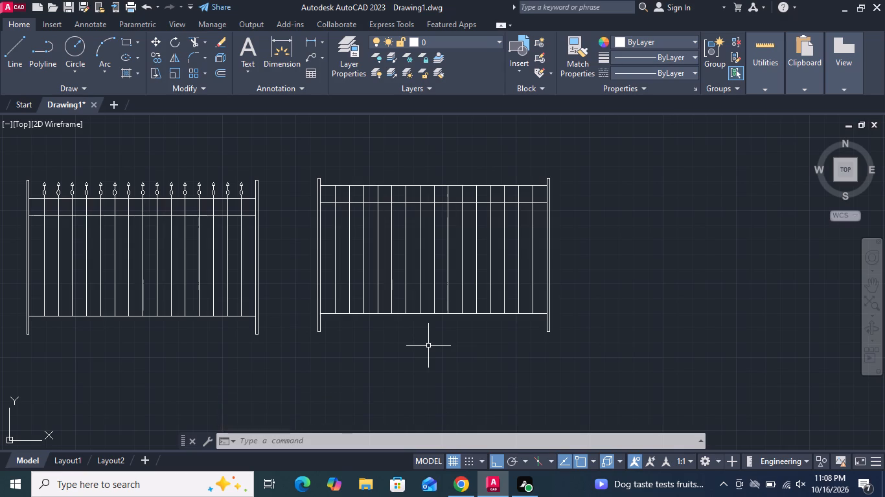
pyautogui.scroll(-3, 435, 243)
pyautogui.moveTo(523, 306); pyautogui.dragTo(498, 311)
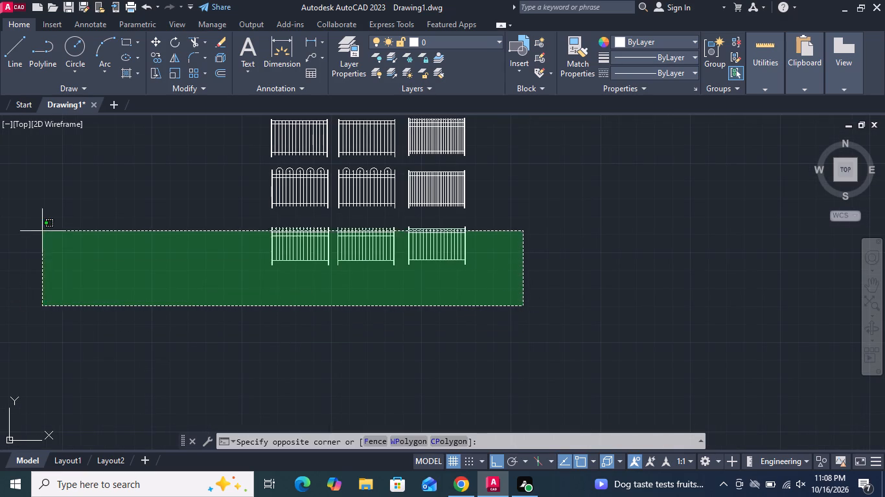
pyautogui.click(69, 212)
pyautogui.click(156, 50)
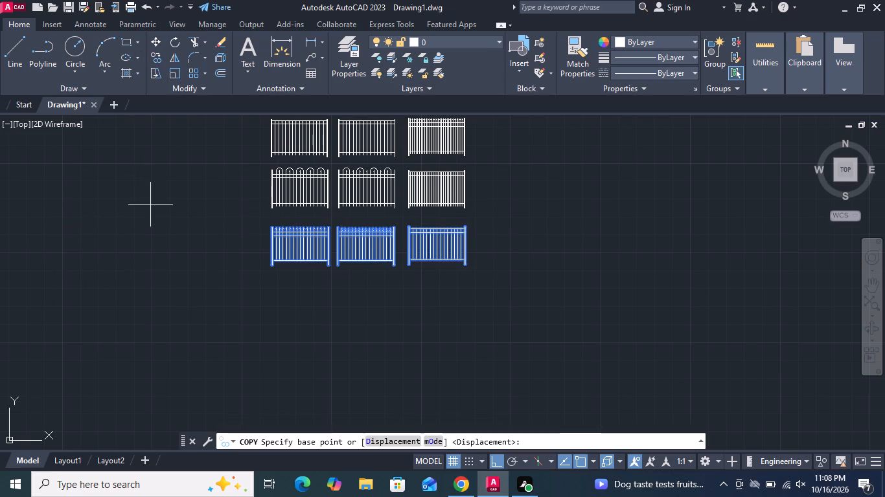
pyautogui.click(152, 212)
pyautogui.click(152, 272)
pyautogui.press('space')
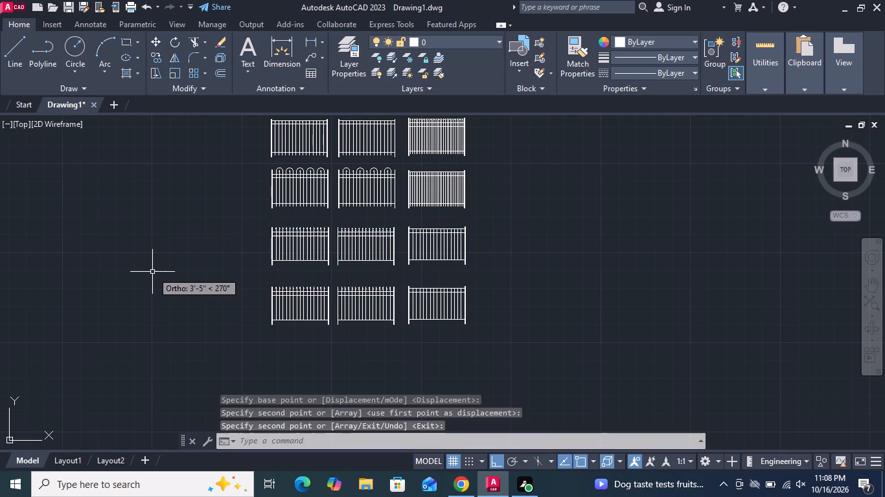
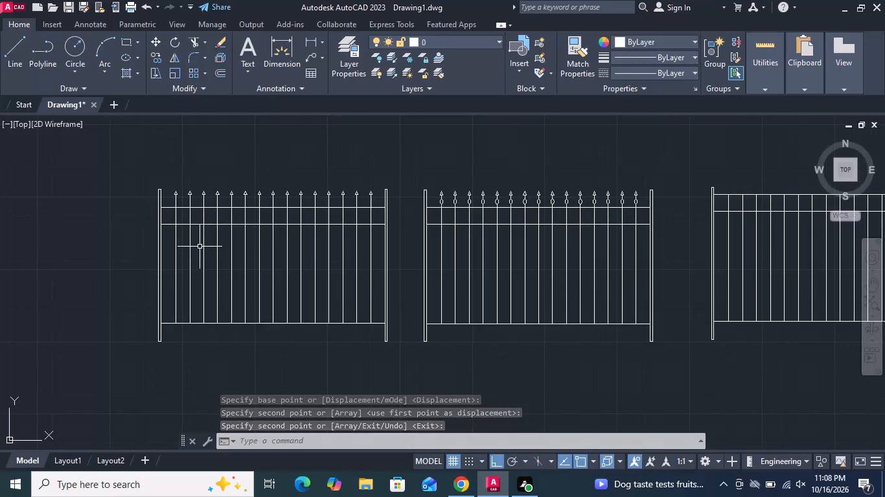
# Draw two crossing diagonal lines in the first bay between the two upper rails of the fifth row's first fence.
pyautogui.scroll(1, 151, 210)
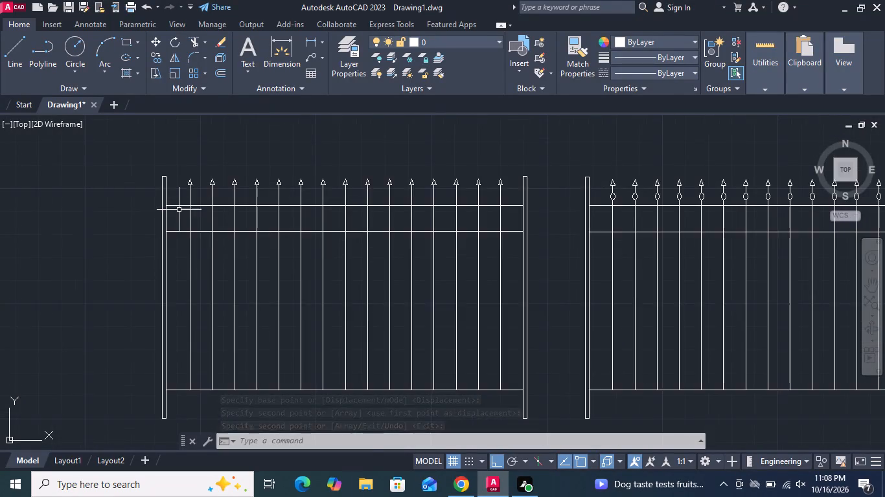
pyautogui.scroll(1, 179, 210)
pyautogui.moveTo(175, 215); pyautogui.dragTo(170, 221, button='middle')
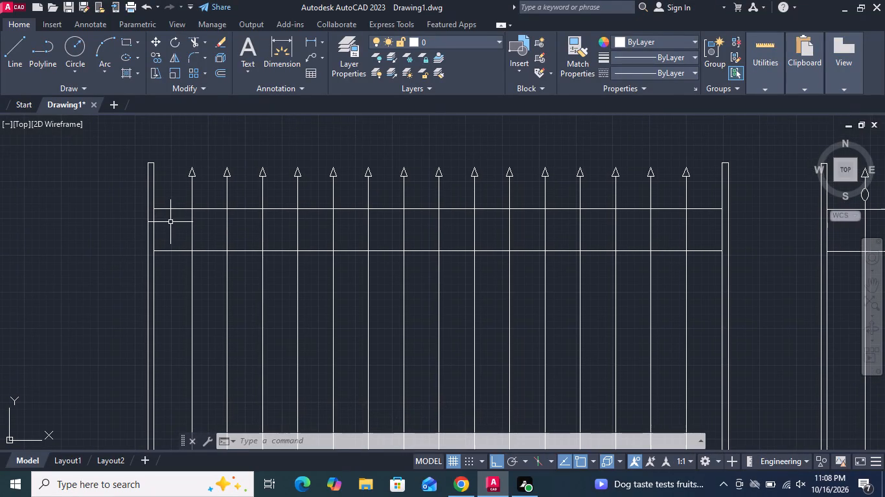
pyautogui.scroll(1, 170, 222)
pyautogui.click(10, 61)
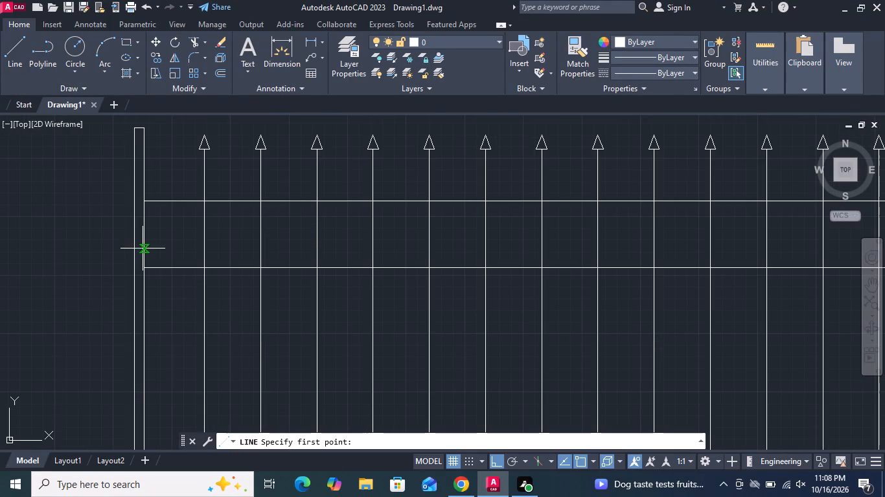
pyautogui.click(143, 202)
pyautogui.click(204, 269)
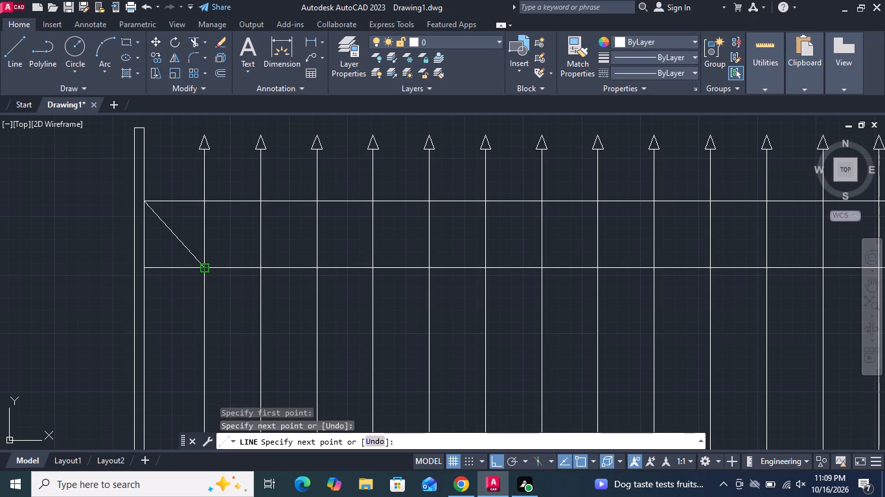
pyautogui.press('space')
pyautogui.press('space')
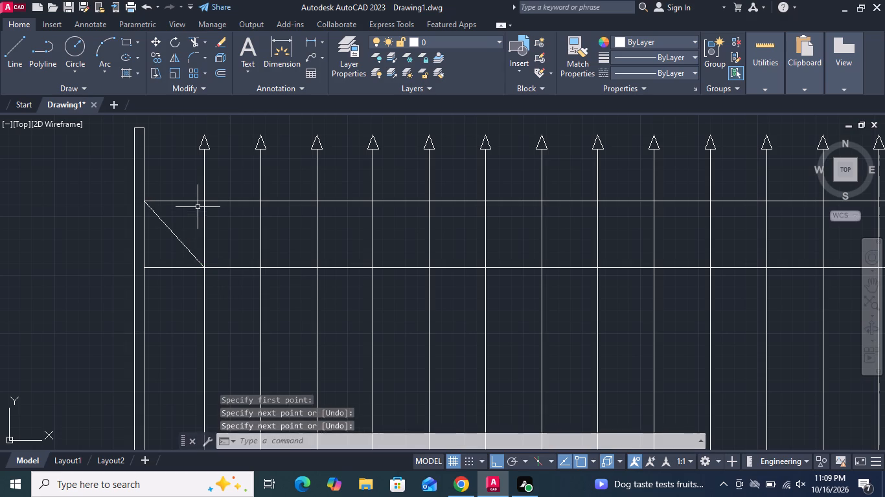
pyautogui.click(203, 200)
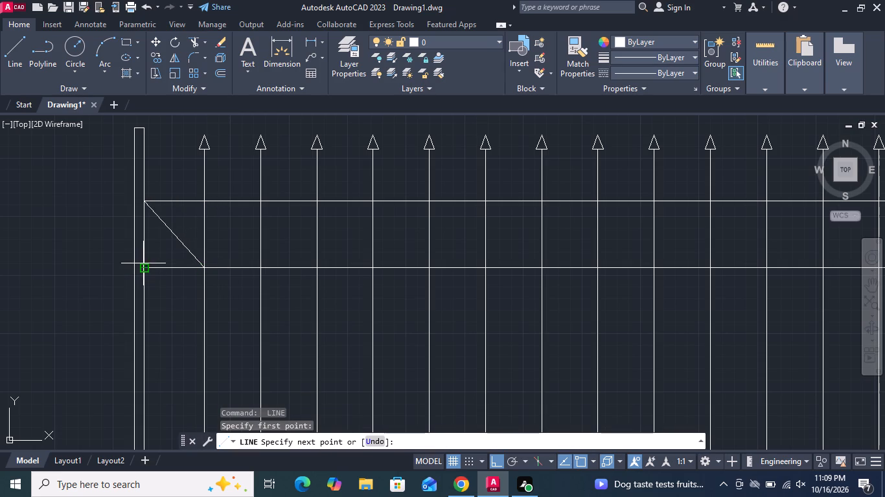
pyautogui.click(143, 265)
pyautogui.press('space')
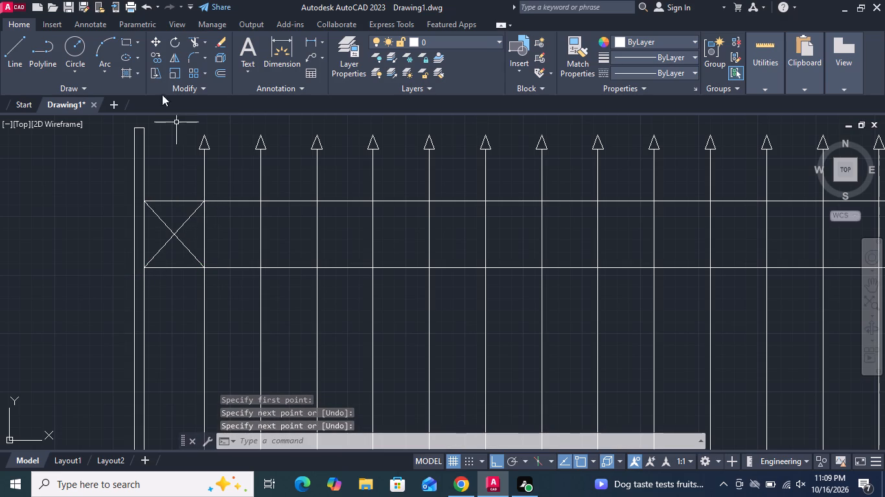
# Draw a circle centred on the diagonals' crossing, with its radius reaching the first vertical bar.
pyautogui.click(83, 51)
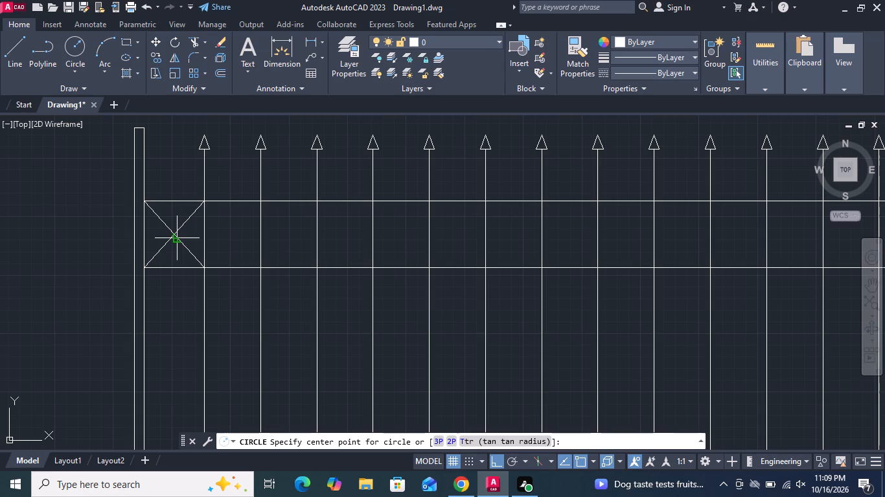
pyautogui.click(171, 234)
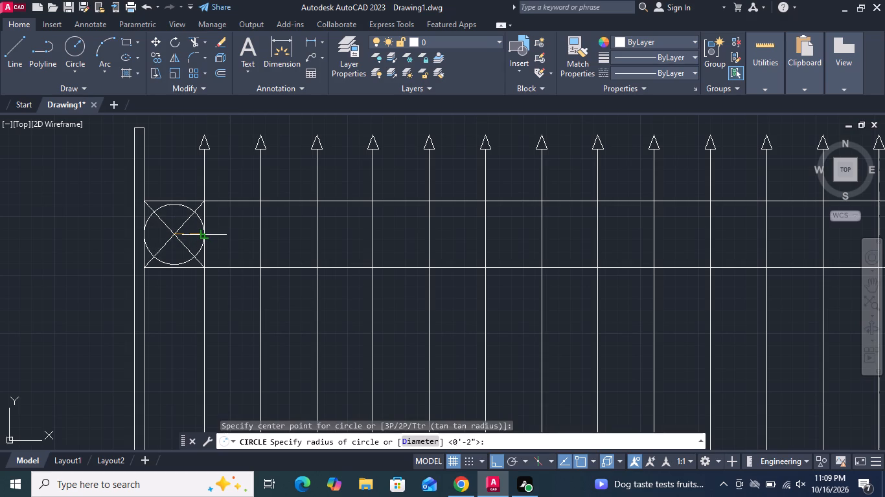
pyautogui.click(205, 236)
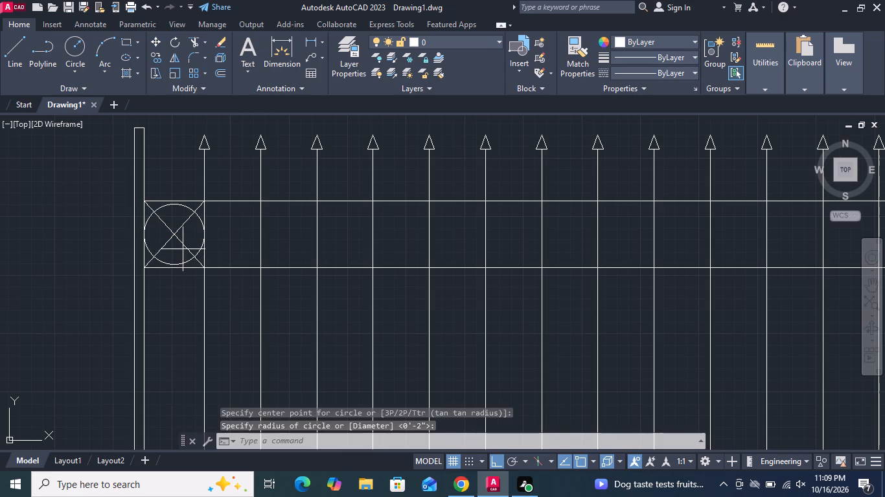
# Erase the two diagonal lines inside the circle.
pyautogui.click(183, 249)
pyautogui.click(171, 230)
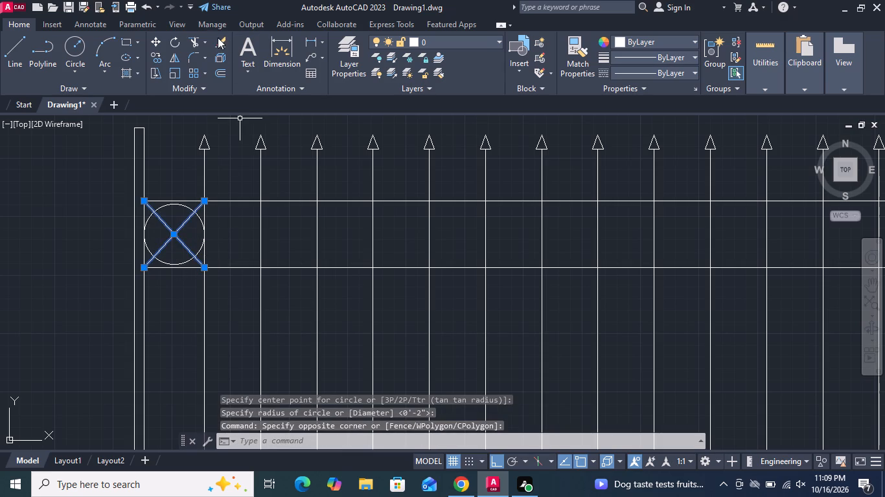
pyautogui.click(216, 38)
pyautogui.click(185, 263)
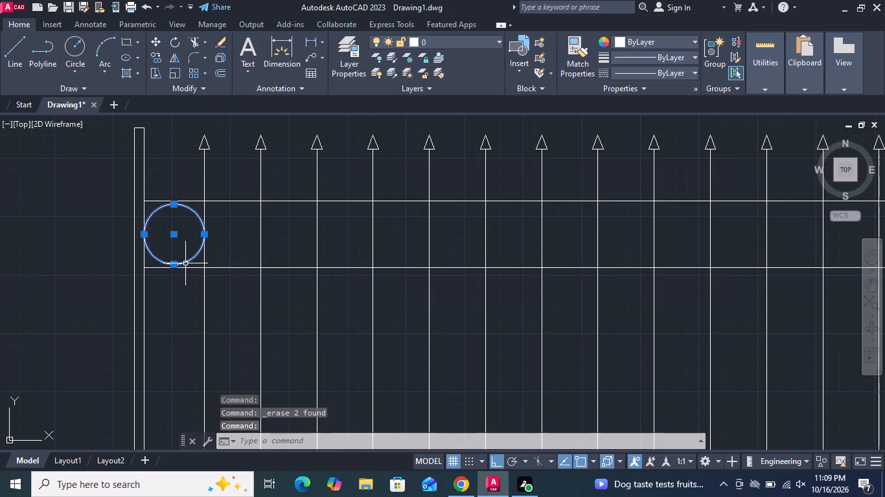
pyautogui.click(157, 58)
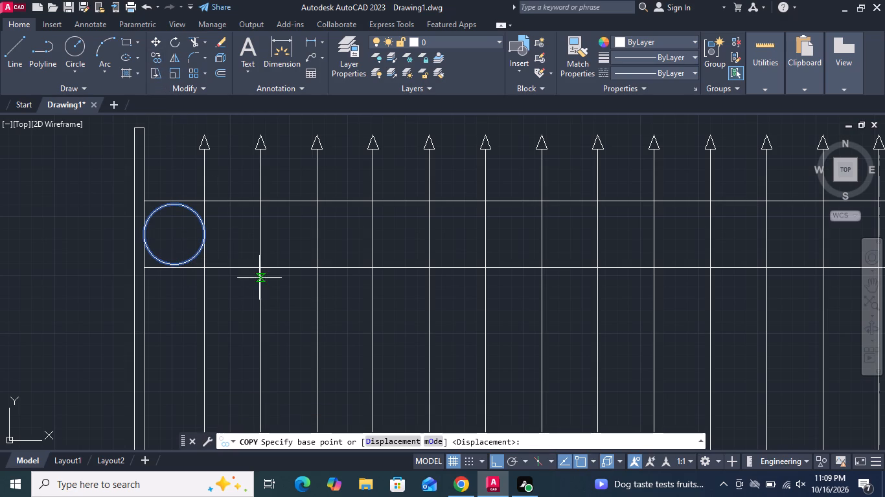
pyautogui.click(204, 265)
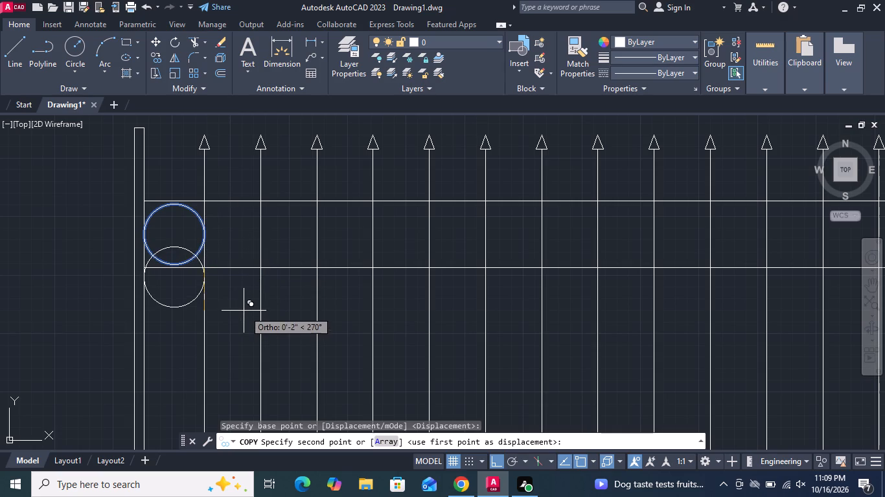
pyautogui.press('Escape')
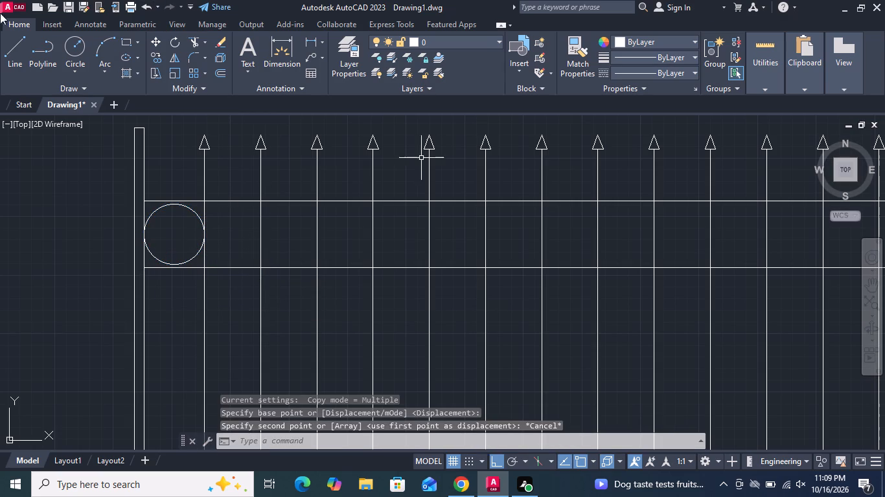
# Draw two crossing diagonals between the upper rails in the second bay, from the first vertical bar to the second.
pyautogui.click(19, 61)
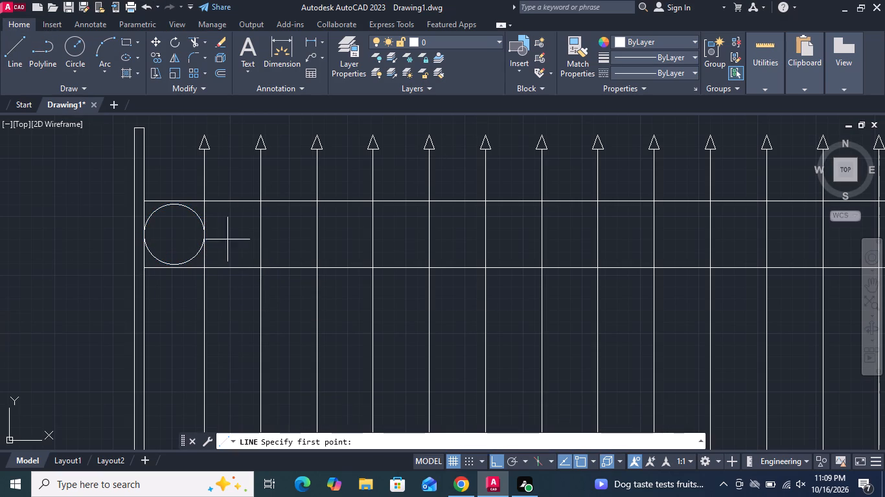
pyautogui.click(200, 203)
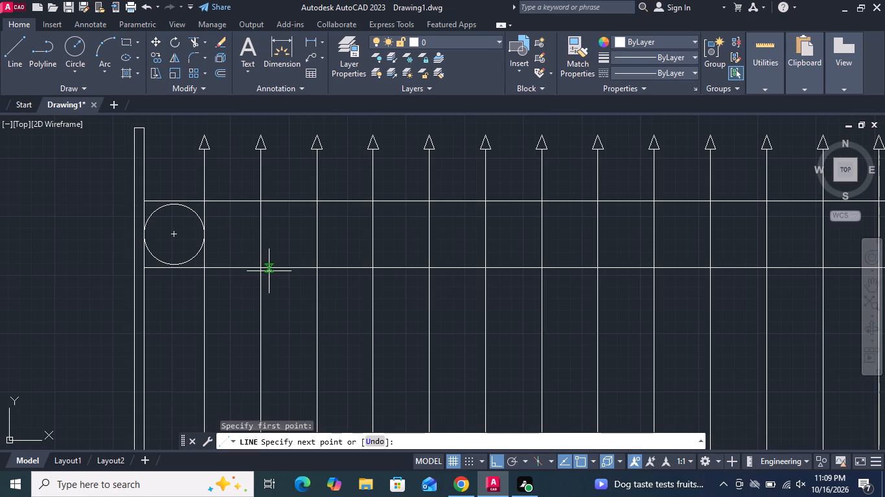
pyautogui.click(260, 265)
pyautogui.press('space')
pyautogui.press('space')
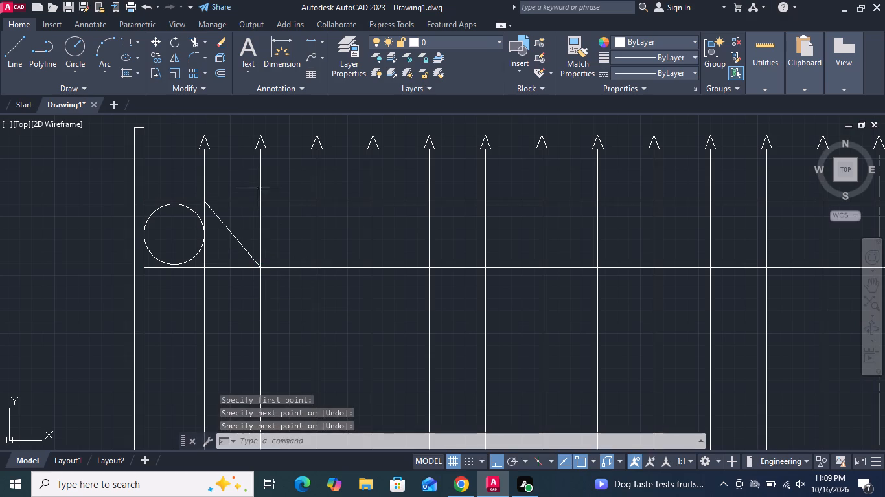
pyautogui.click(259, 202)
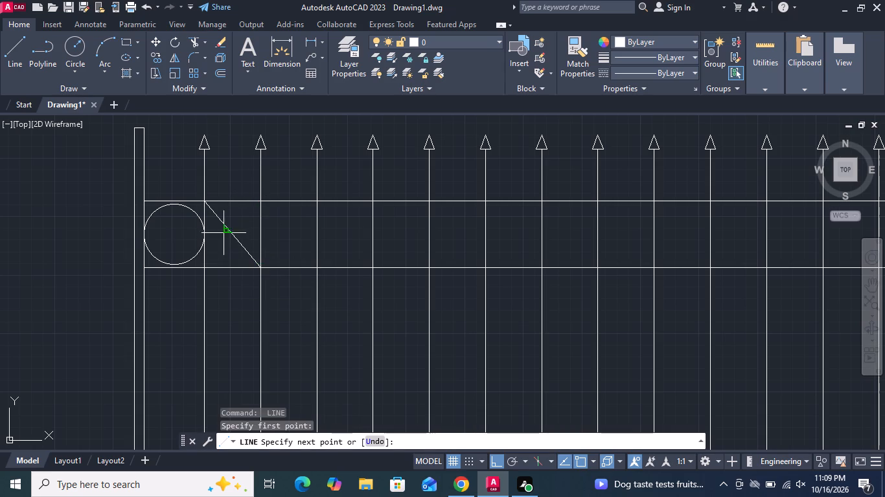
pyautogui.click(203, 265)
pyautogui.press('space')
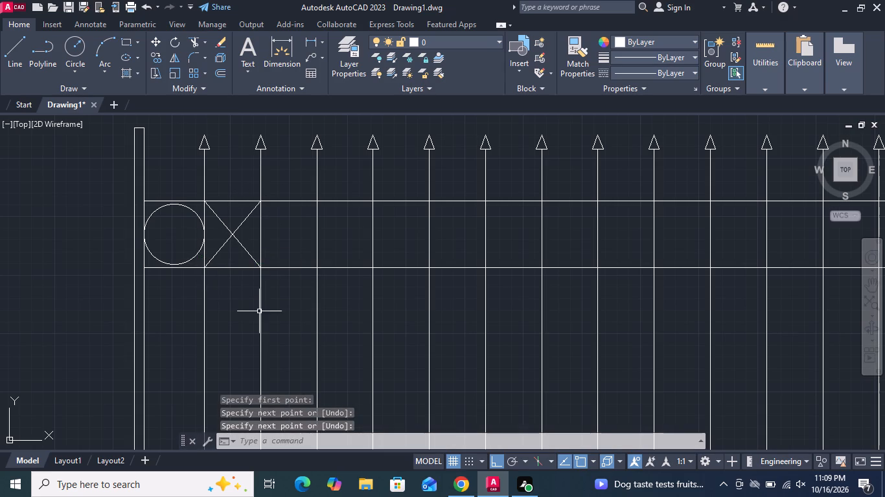
# Draw two crossing diagonals between the upper rails in the third bay, from the second vertical bar to the third.
pyautogui.moveTo(260, 311); pyautogui.dragTo(163, 320, button='middle')
pyautogui.press('space')
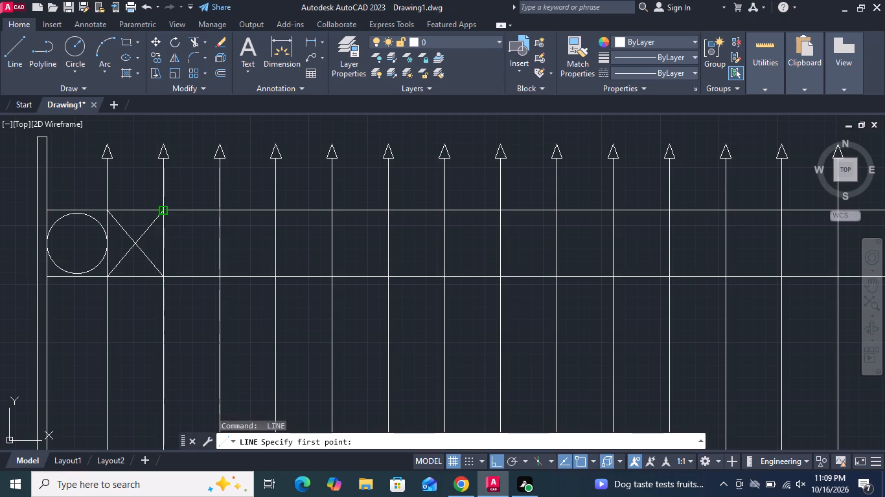
pyautogui.click(164, 214)
pyautogui.click(217, 277)
pyautogui.press('space')
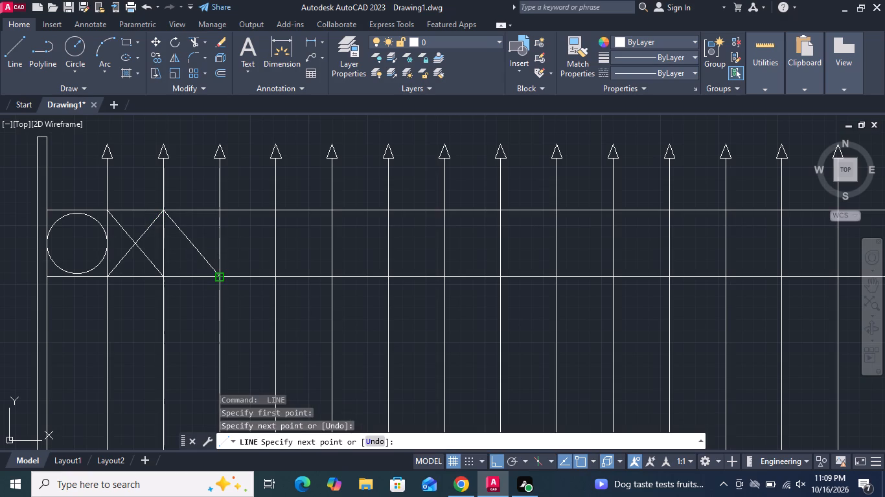
pyautogui.press('space')
pyautogui.click(218, 210)
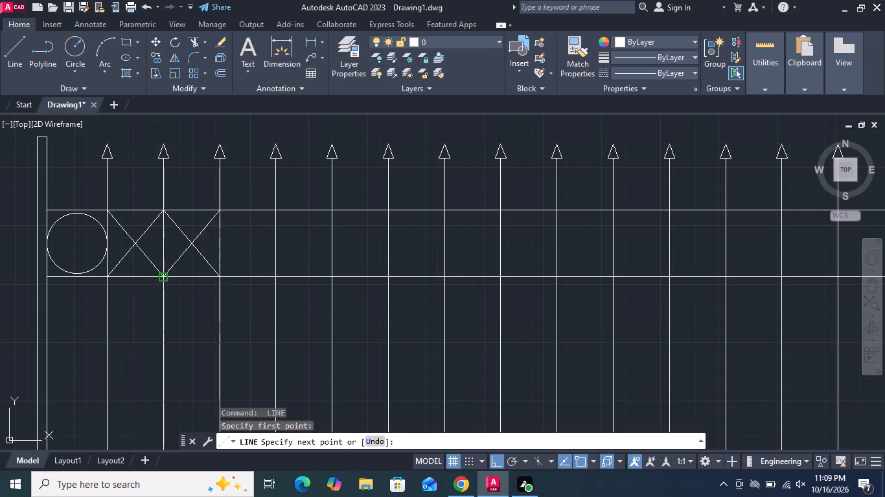
pyautogui.click(163, 276)
pyautogui.press('space')
# Draw two crossing diagonals between the upper rails in the fourth bay, from the third vertical bar to the fourth.
pyautogui.press('space')
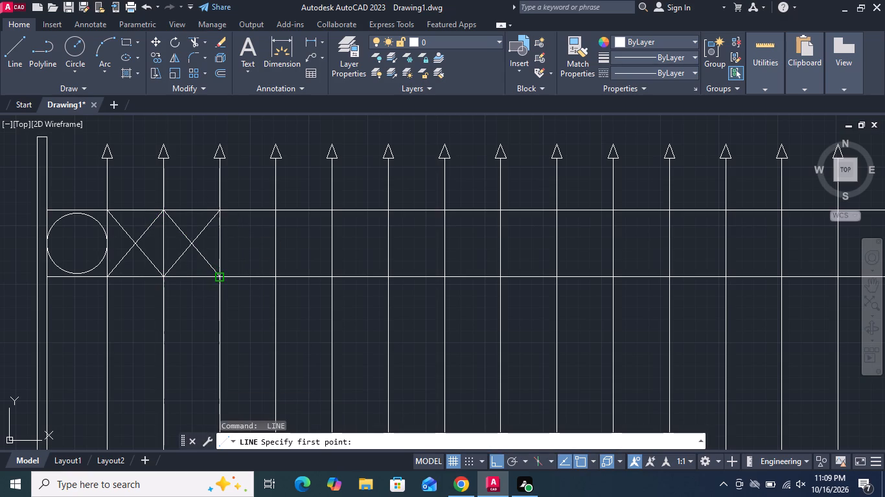
pyautogui.click(219, 274)
pyautogui.click(276, 210)
pyautogui.press('space')
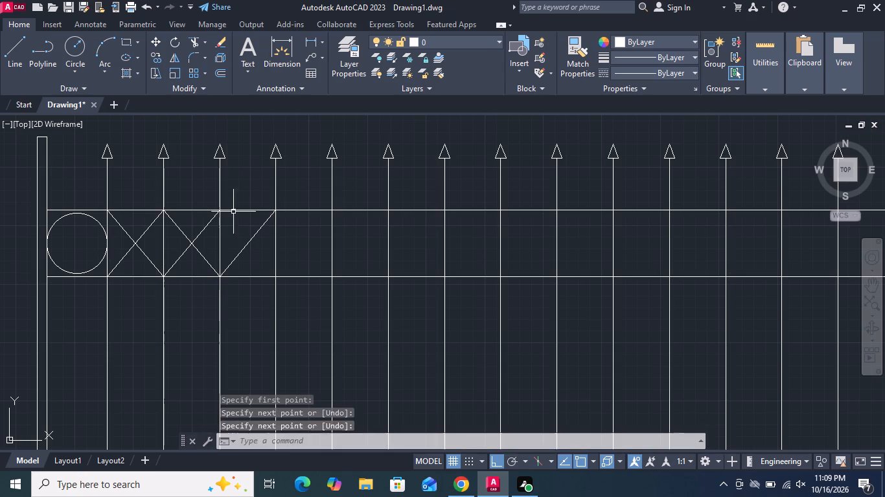
pyautogui.press('space')
pyautogui.click(220, 211)
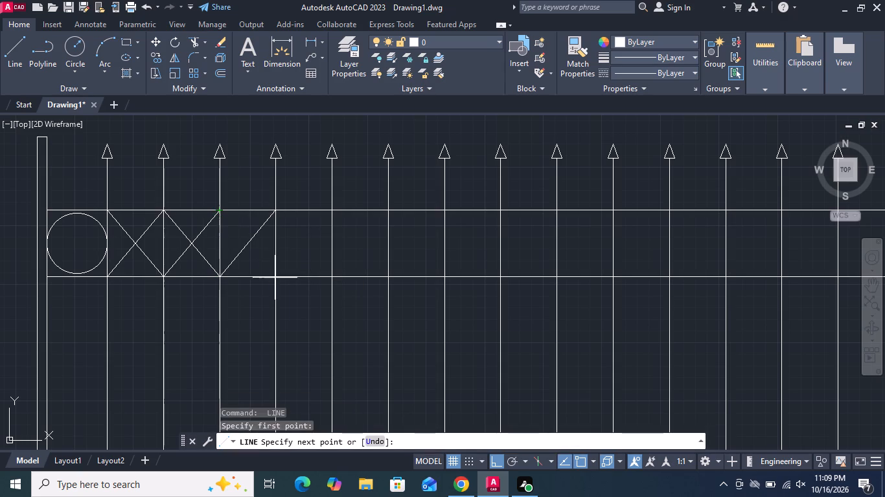
pyautogui.click(273, 276)
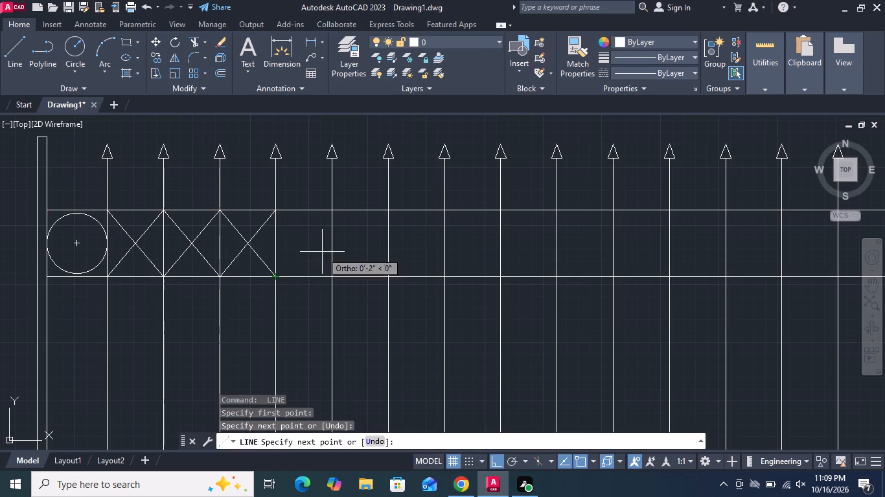
# Draw a zigzag line between the upper rails from the bottom of the fourth bar to the bottom of the tenth bar.
pyautogui.click(332, 211)
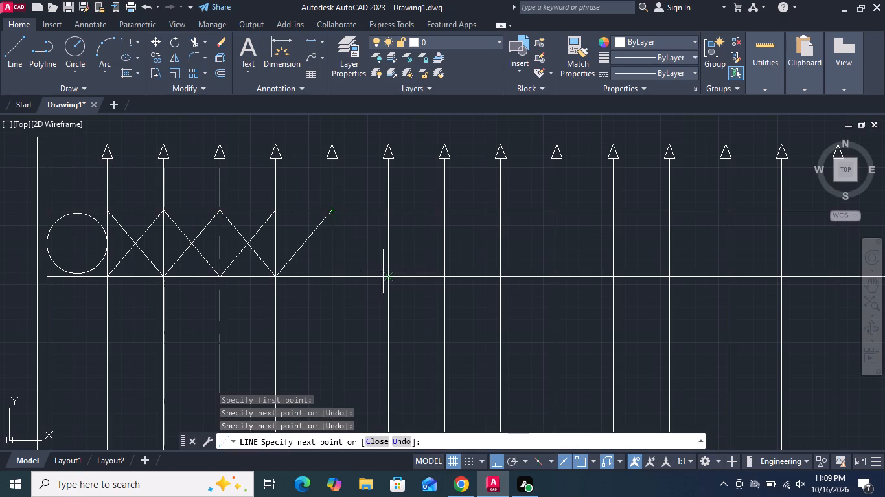
pyautogui.click(387, 276)
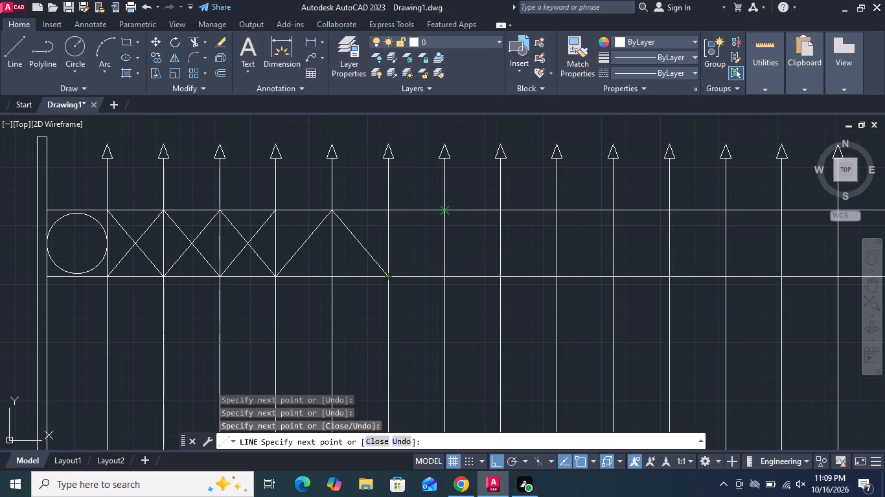
pyautogui.click(444, 211)
pyautogui.moveTo(331, 359); pyautogui.dragTo(13, 382, button='middle')
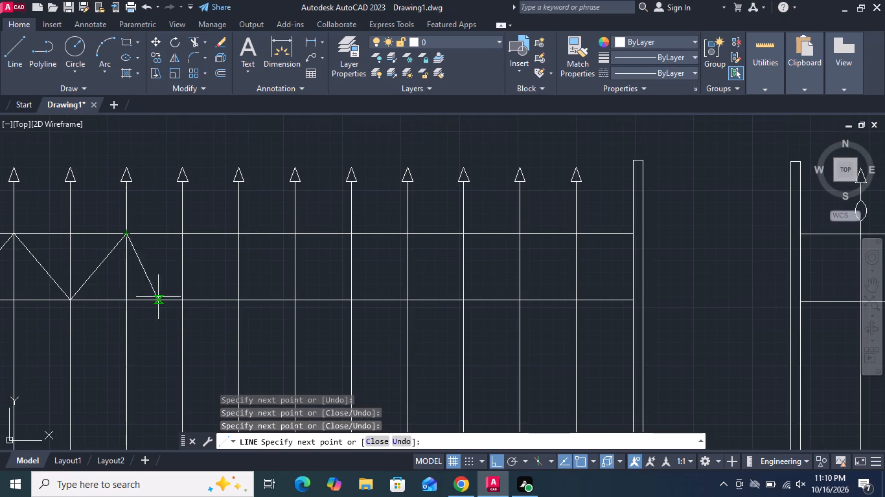
pyautogui.scroll(3, 184, 302)
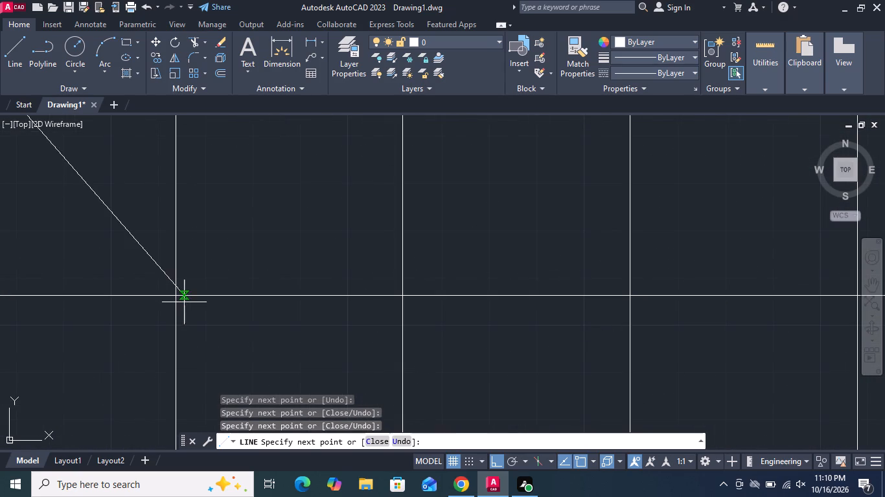
pyautogui.click(173, 293)
pyautogui.scroll(-2, 181, 349)
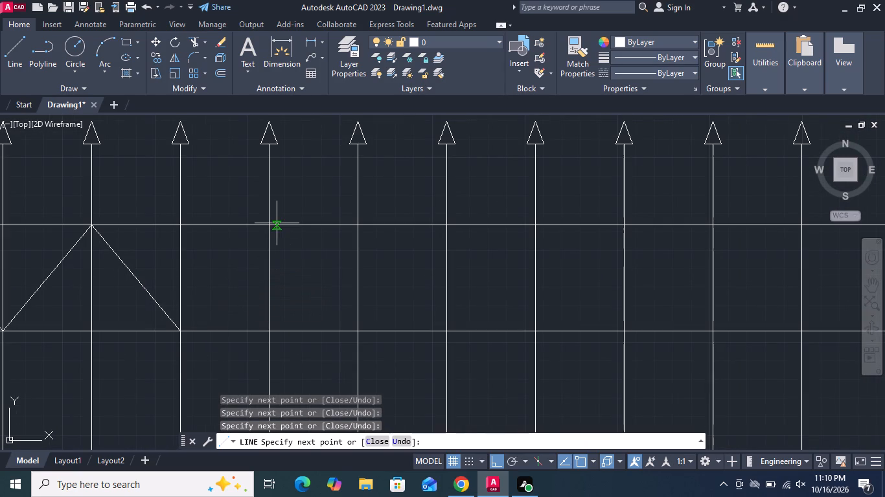
pyautogui.click(268, 224)
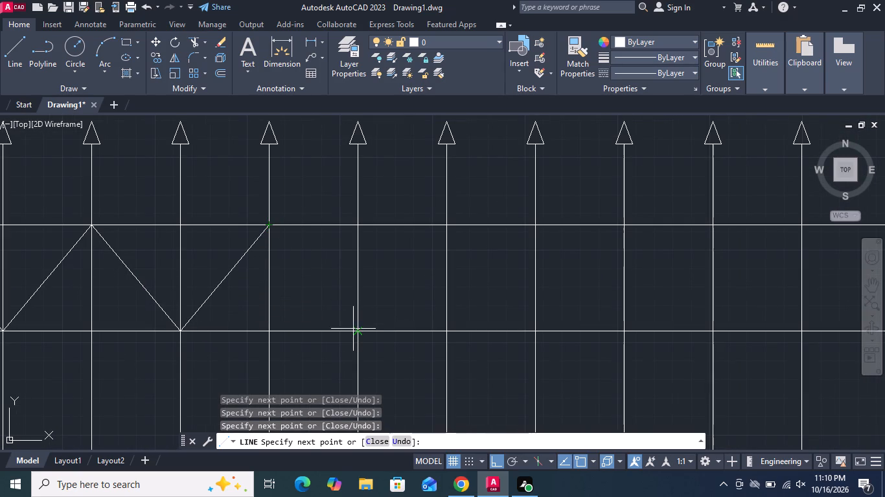
pyautogui.click(352, 328)
# Continue the zigzag between the upper rails from the tenth bar to the lower corner at the fence's far post.
pyautogui.scroll(1, 325, 338)
pyautogui.scroll(-3, 168, 402)
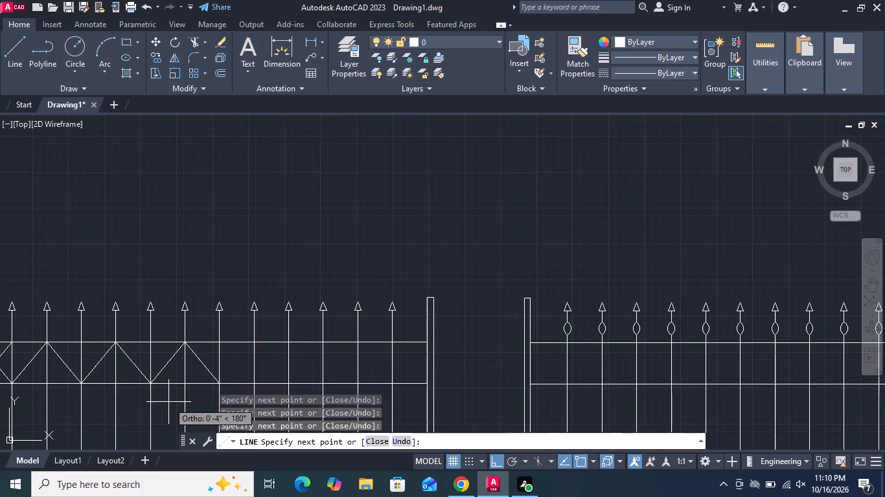
pyautogui.moveTo(258, 345); pyautogui.dragTo(269, 269, button='middle')
pyautogui.click(269, 271)
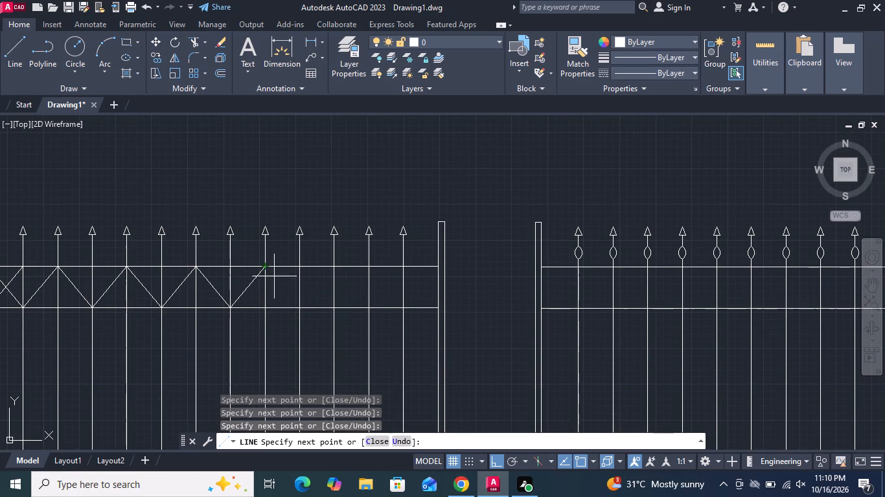
pyautogui.click(299, 311)
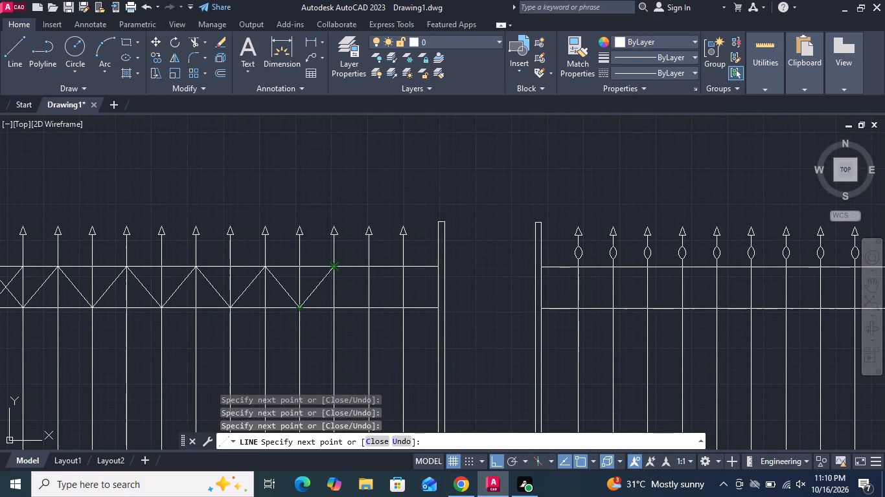
pyautogui.click(334, 264)
pyautogui.click(369, 309)
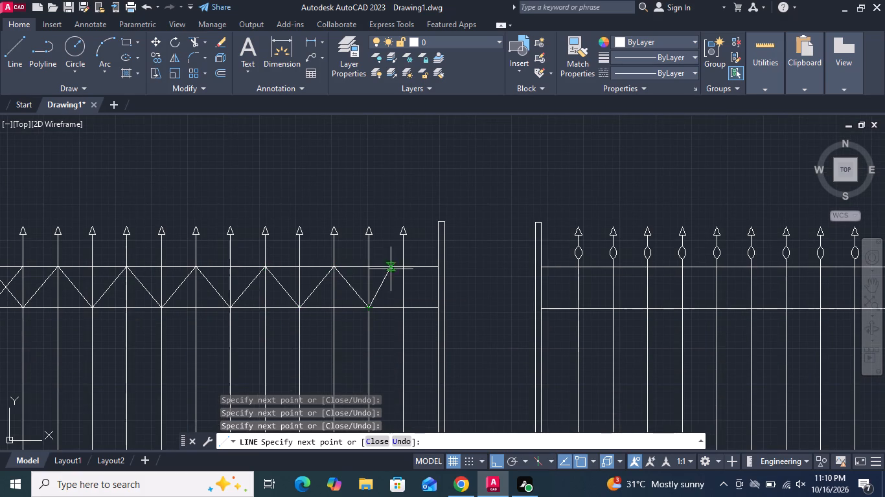
pyautogui.click(400, 265)
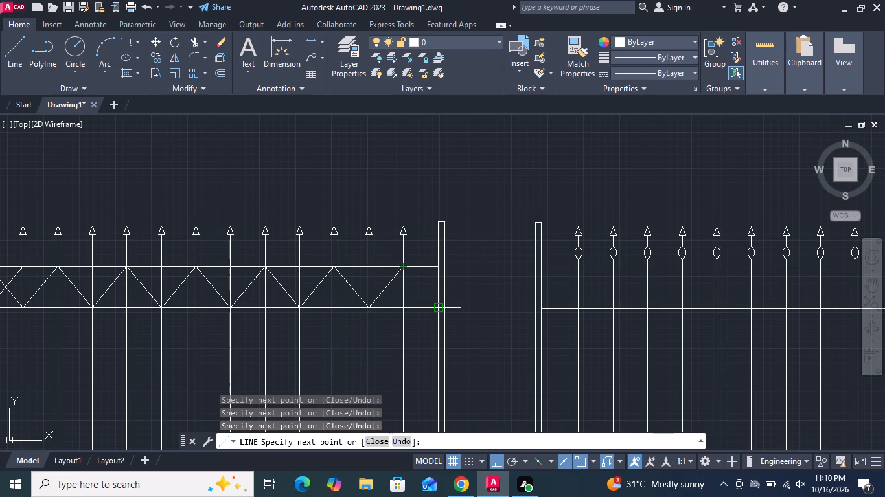
pyautogui.click(437, 305)
pyautogui.press('space')
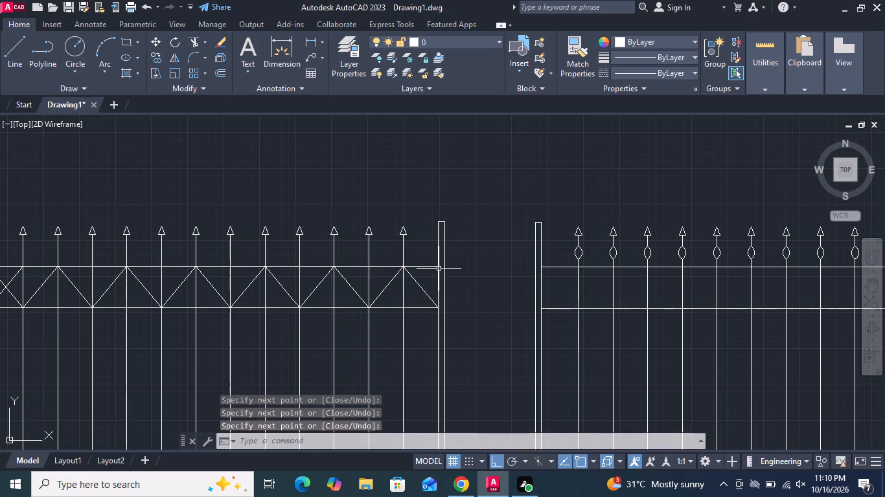
# Draw an opposing zigzag from the upper rail's end at the far post back to the top of the tenth bar, crossing the first zigzag.
pyautogui.press('space')
pyautogui.moveTo(438, 265); pyautogui.dragTo(433, 272)
pyautogui.click(404, 306)
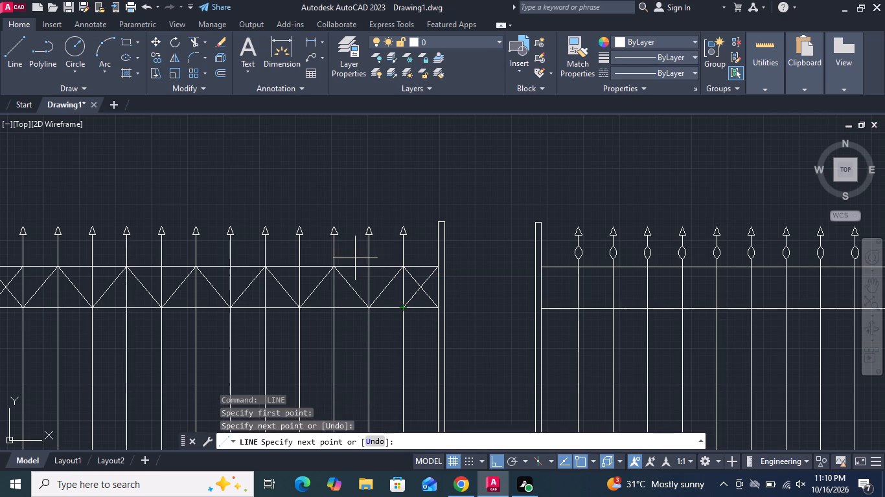
pyautogui.click(373, 268)
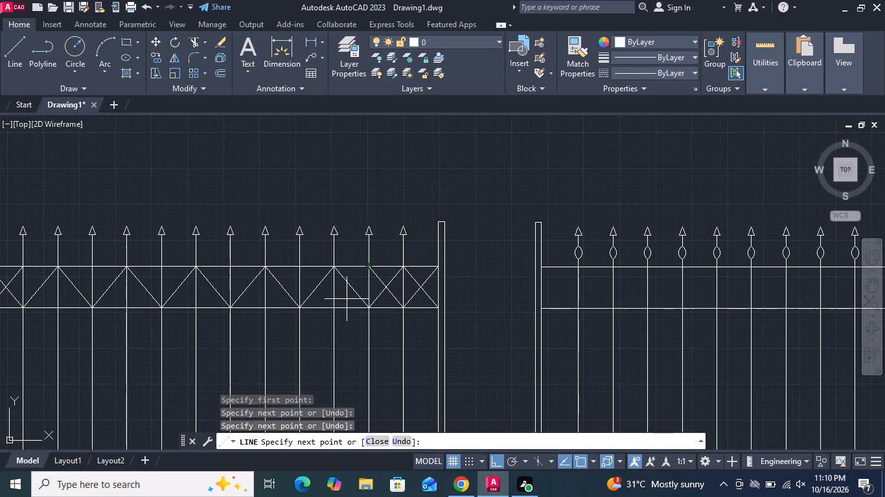
pyautogui.click(334, 306)
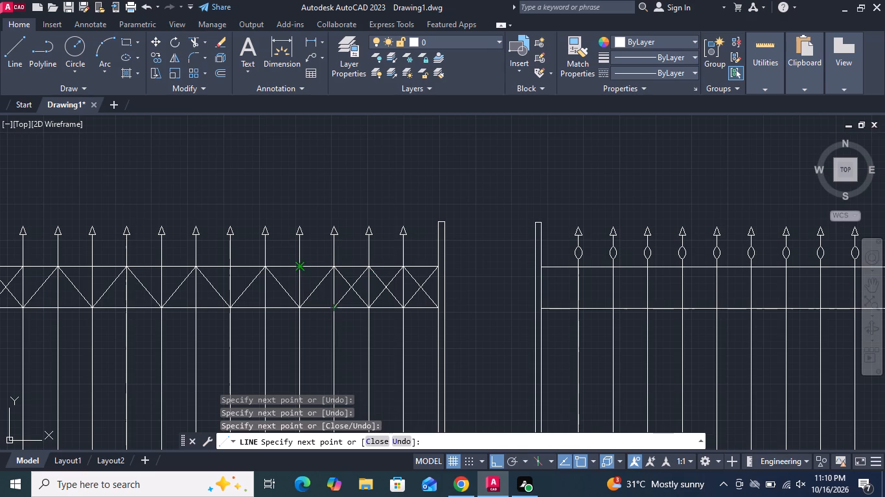
pyautogui.click(300, 265)
pyautogui.click(264, 306)
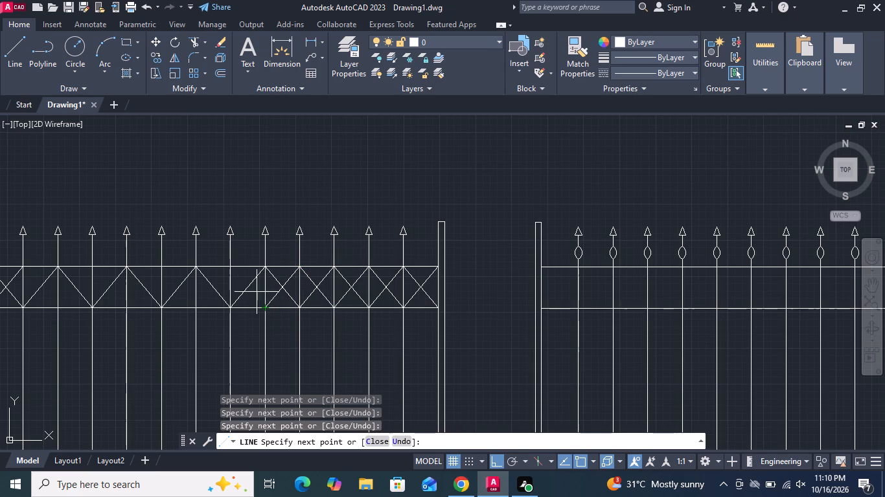
pyautogui.click(230, 267)
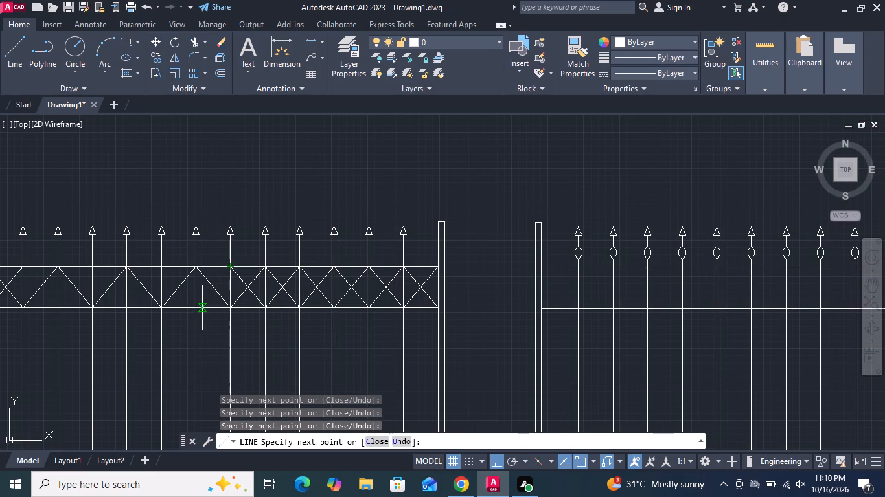
# Continue the opposing zigzag from the tenth bar back to the top of the fourth bar, completing the X pattern.
pyautogui.click(198, 307)
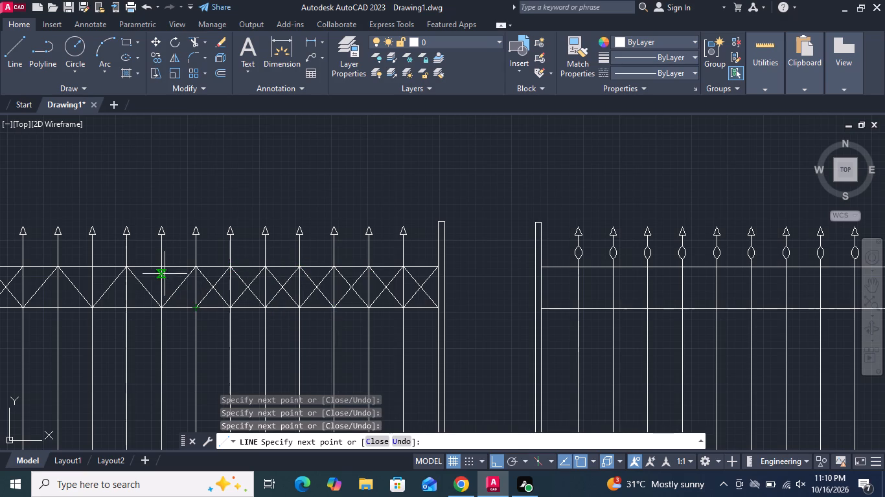
pyautogui.click(165, 265)
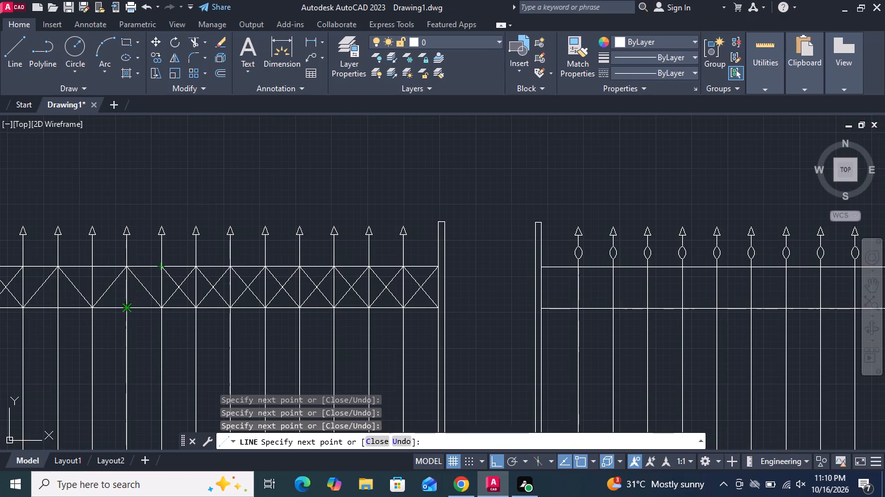
pyautogui.click(124, 306)
pyautogui.click(93, 269)
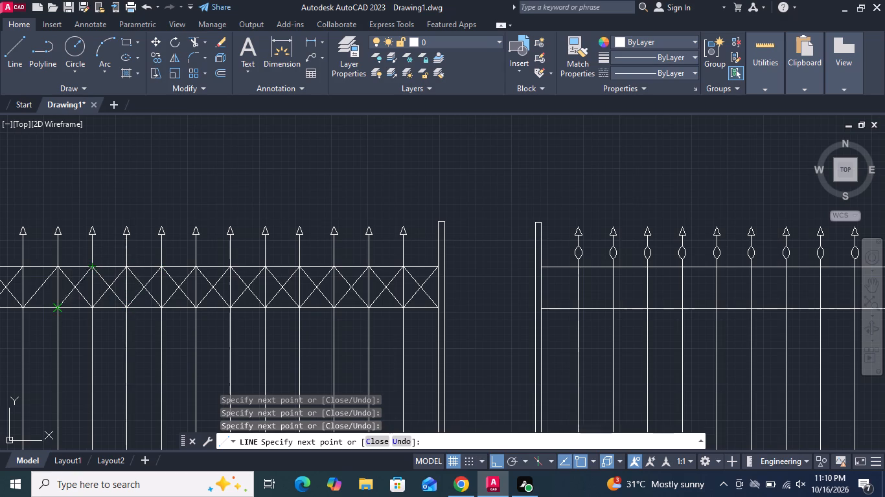
pyautogui.click(56, 307)
pyautogui.moveTo(87, 314); pyautogui.dragTo(305, 338, button='middle')
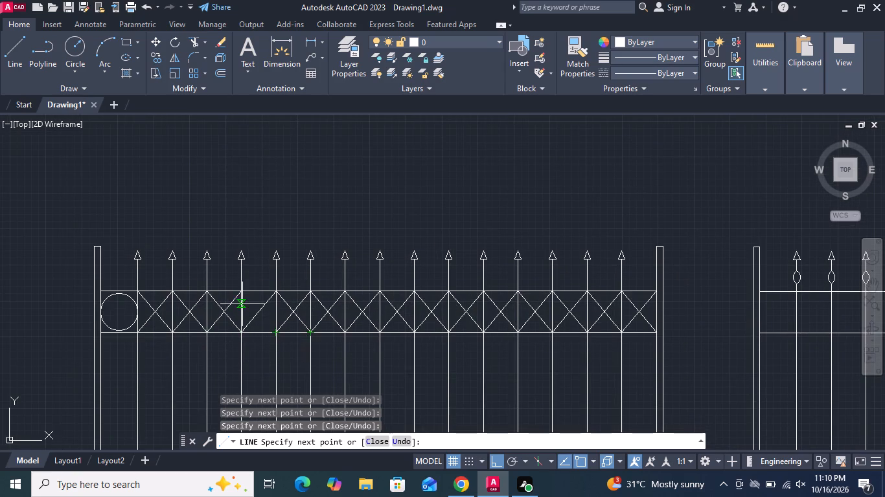
pyautogui.click(242, 291)
pyautogui.press('space')
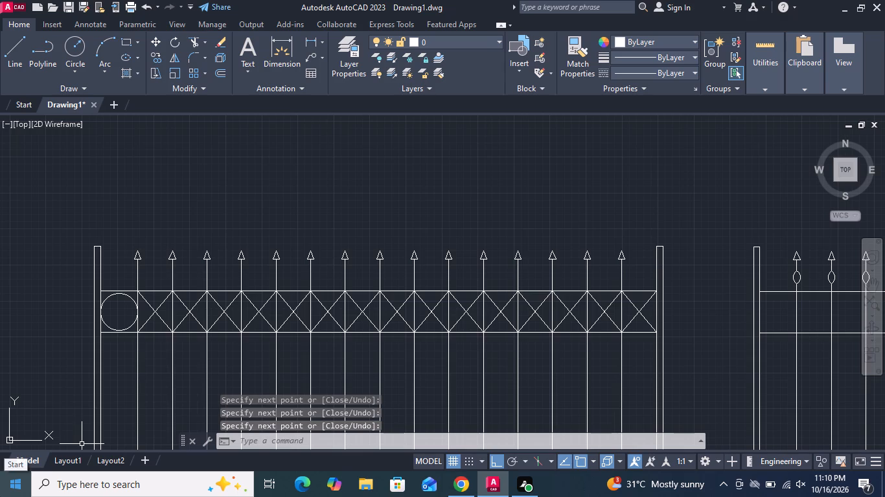
# Draw circles centred on the diagonal crossings in the second through fifth bays, each reaching the adjacent vertical bars.
pyautogui.click(77, 45)
pyautogui.scroll(1, 143, 328)
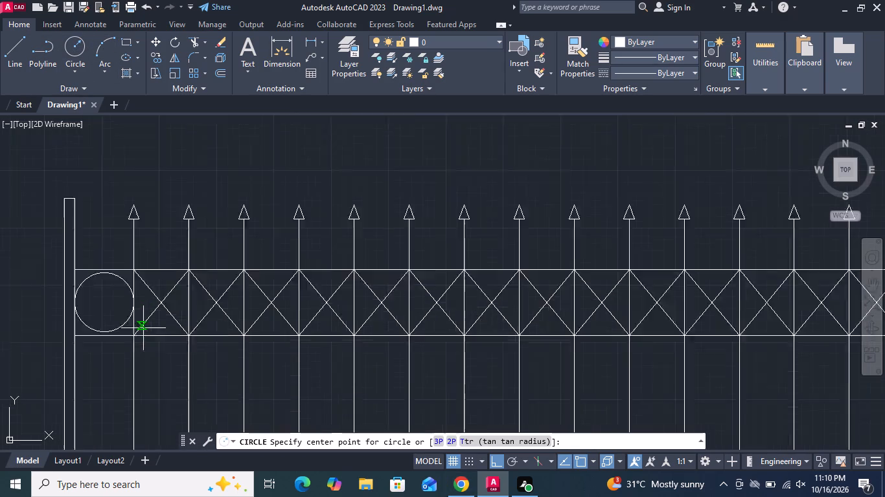
pyautogui.scroll(1, 143, 328)
pyautogui.click(172, 287)
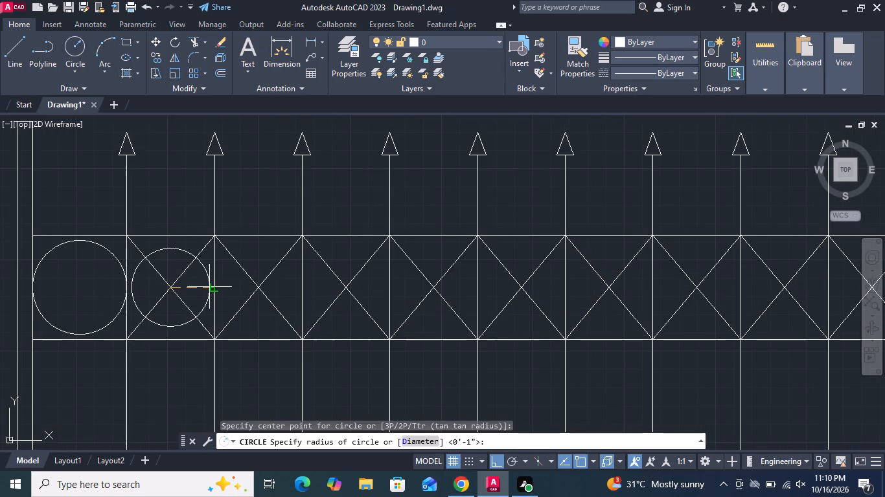
pyautogui.click(214, 286)
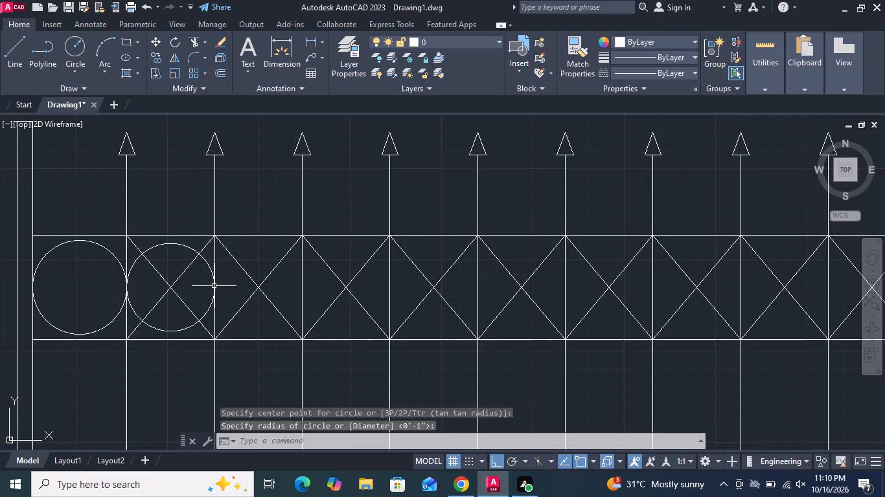
pyautogui.press('space')
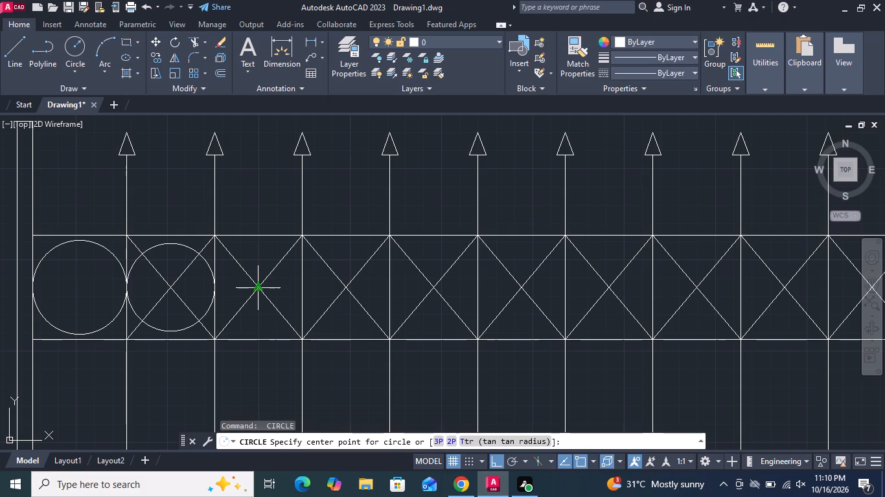
pyautogui.click(255, 285)
pyautogui.click(299, 287)
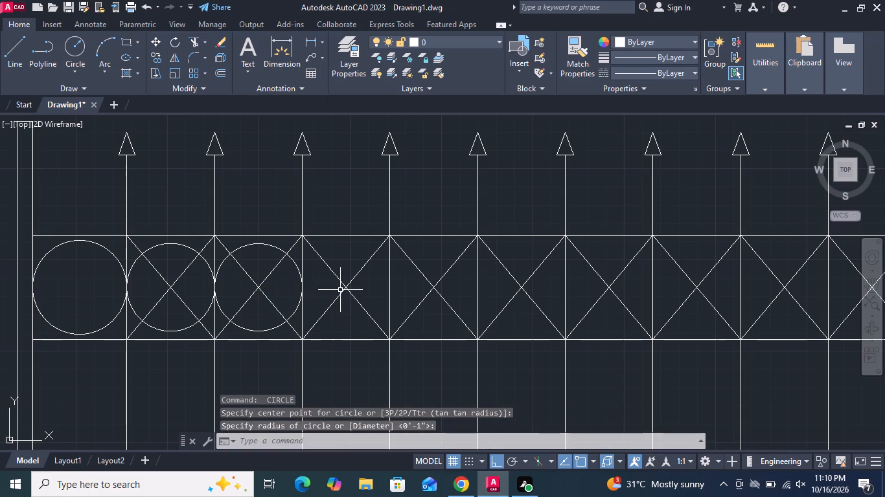
pyautogui.press('space')
pyautogui.click(348, 289)
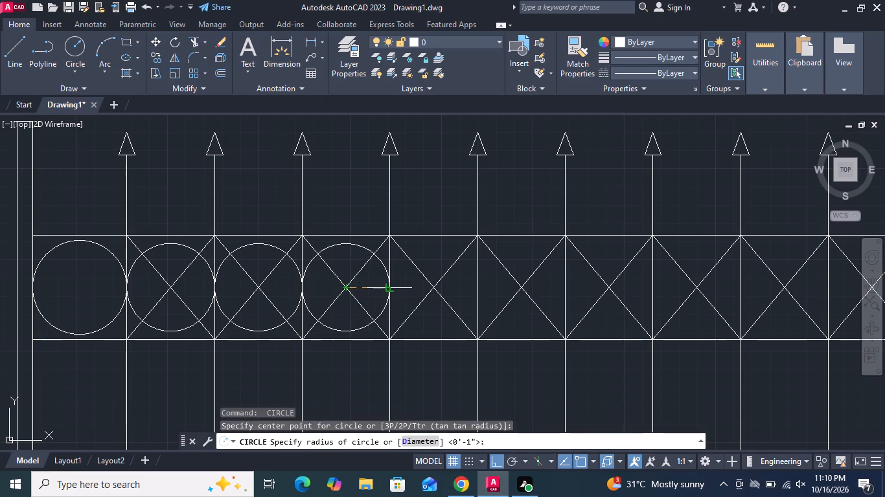
pyautogui.click(389, 290)
pyautogui.press('space')
pyautogui.click(433, 288)
pyautogui.click(479, 289)
# Draw circles centred on the diagonal crossings in the sixth through eighth bays, each reaching the adjacent vertical bars.
pyautogui.moveTo(457, 300); pyautogui.dragTo(206, 324, button='middle')
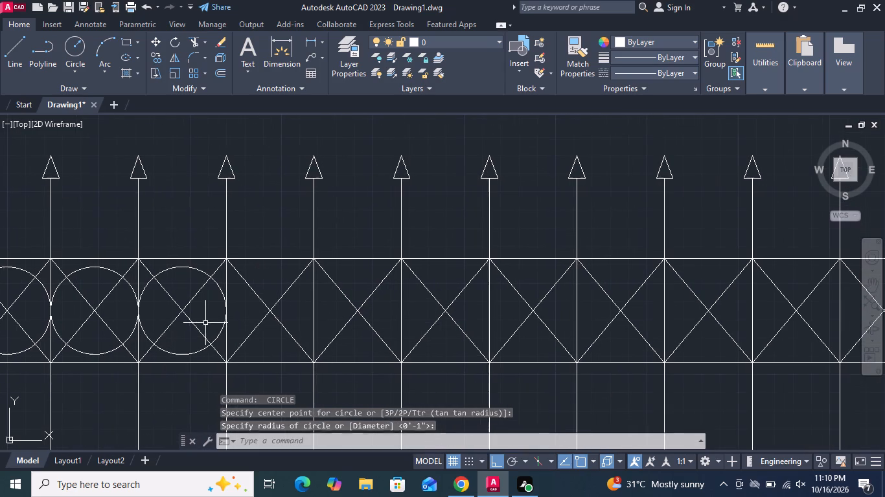
pyautogui.press('space')
pyautogui.moveTo(265, 309); pyautogui.dragTo(277, 312)
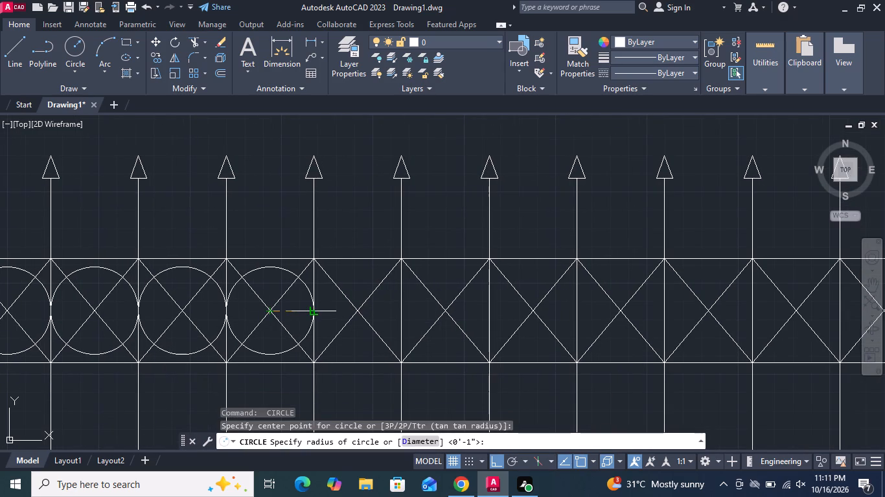
pyautogui.click(313, 310)
pyautogui.press('space')
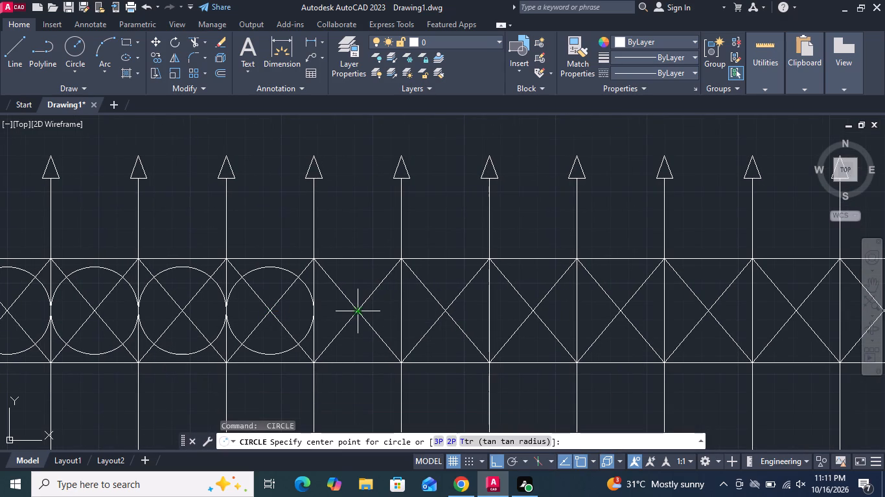
pyautogui.click(358, 309)
pyautogui.click(399, 311)
pyautogui.press('space')
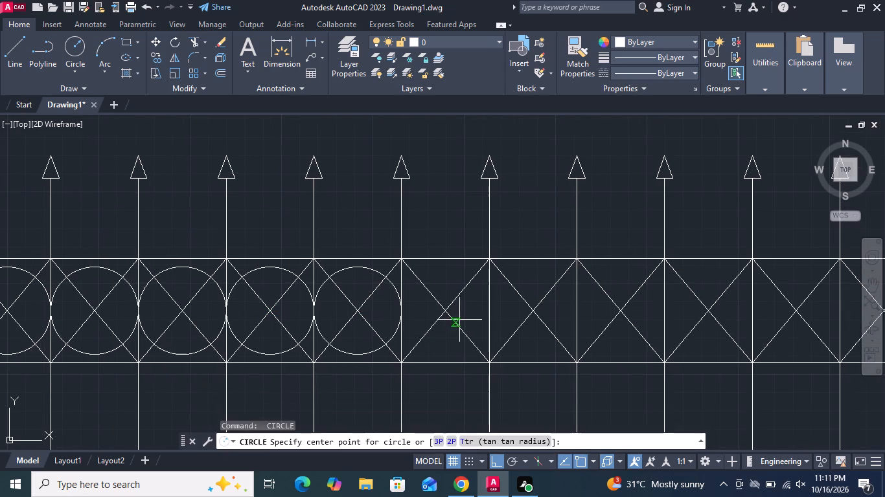
pyautogui.click(446, 311)
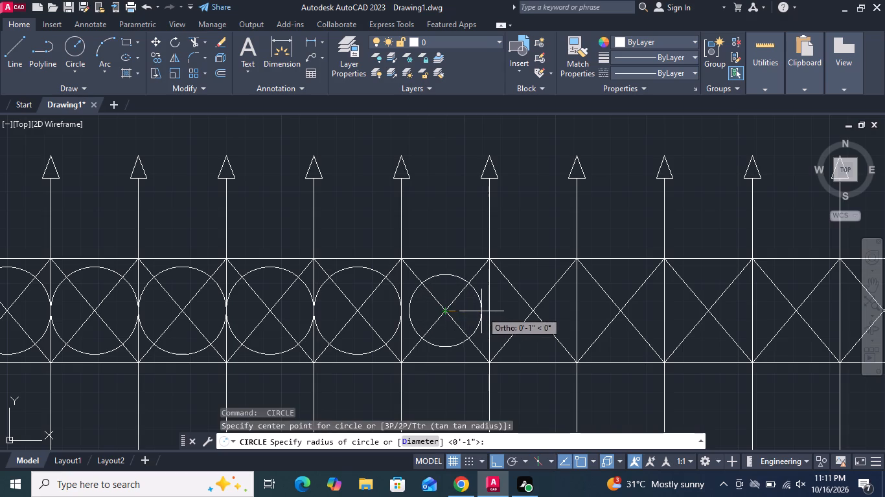
pyautogui.click(487, 310)
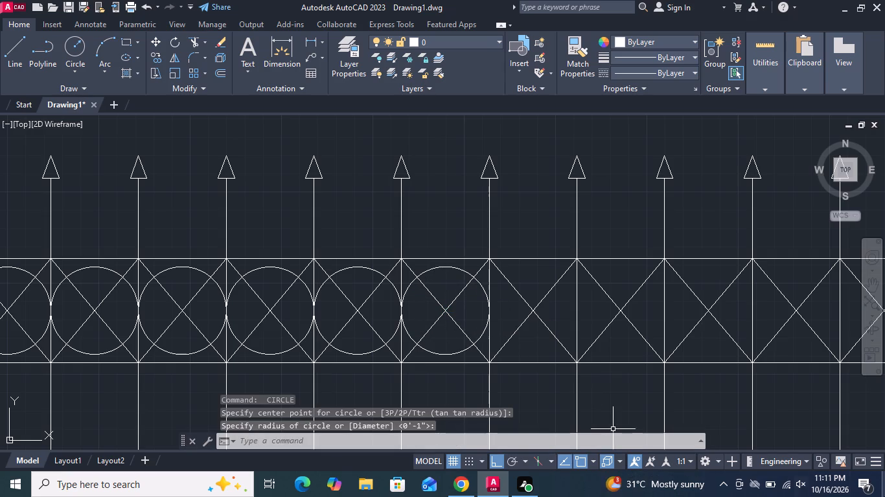
# Draw circles centred on the diagonal crossings in the ninth through eleventh bays, each reaching the adjacent vertical bars.
pyautogui.moveTo(671, 323); pyautogui.dragTo(418, 321, button='middle')
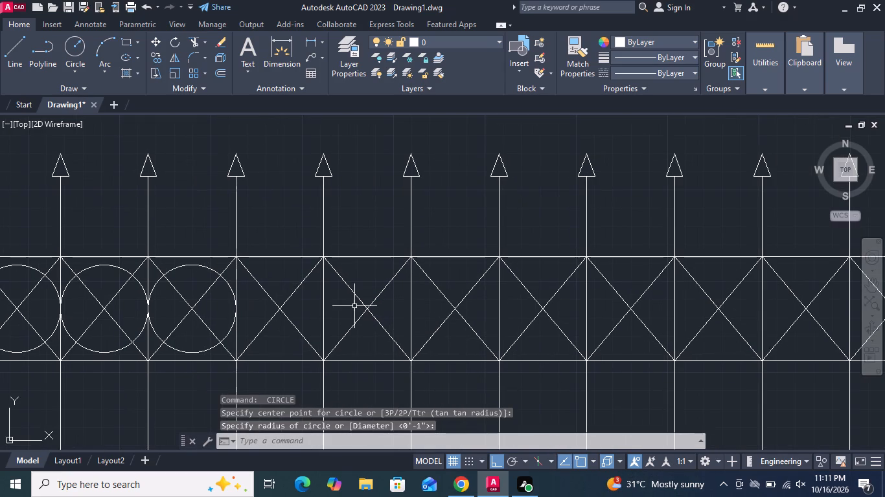
pyautogui.press('space')
pyautogui.click(280, 309)
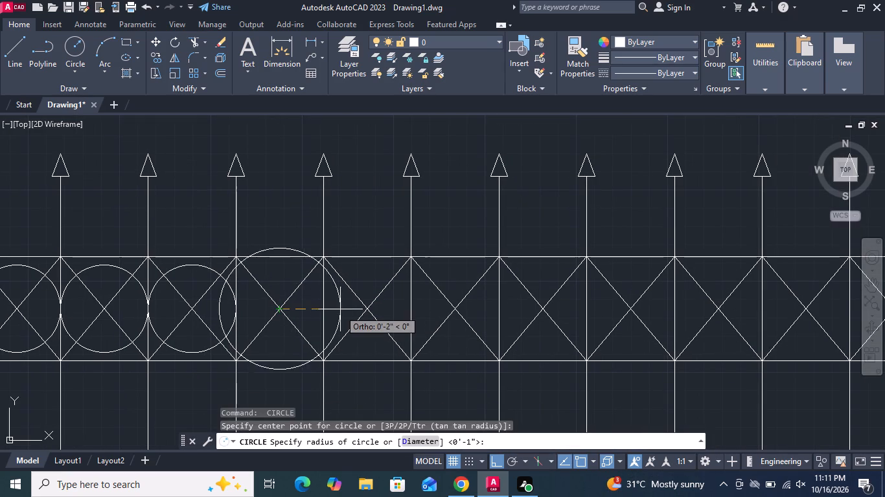
pyautogui.click(325, 307)
pyautogui.press('space')
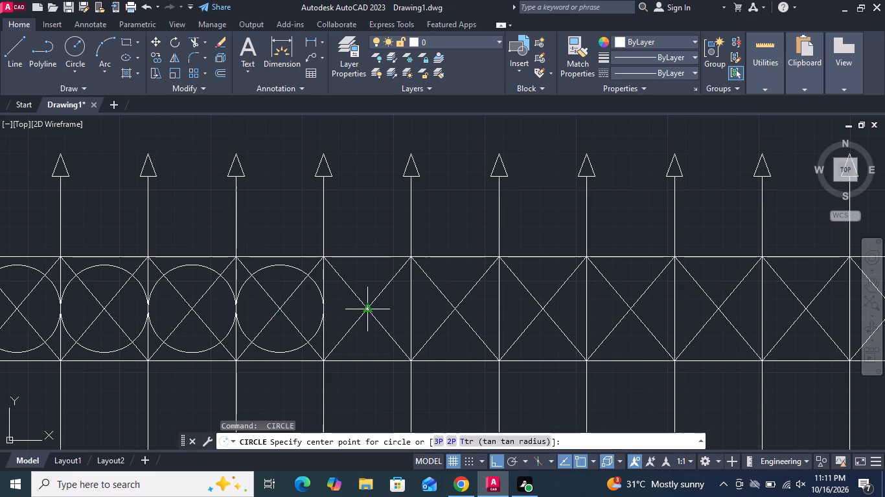
pyautogui.click(369, 309)
pyautogui.click(411, 312)
pyautogui.press('space')
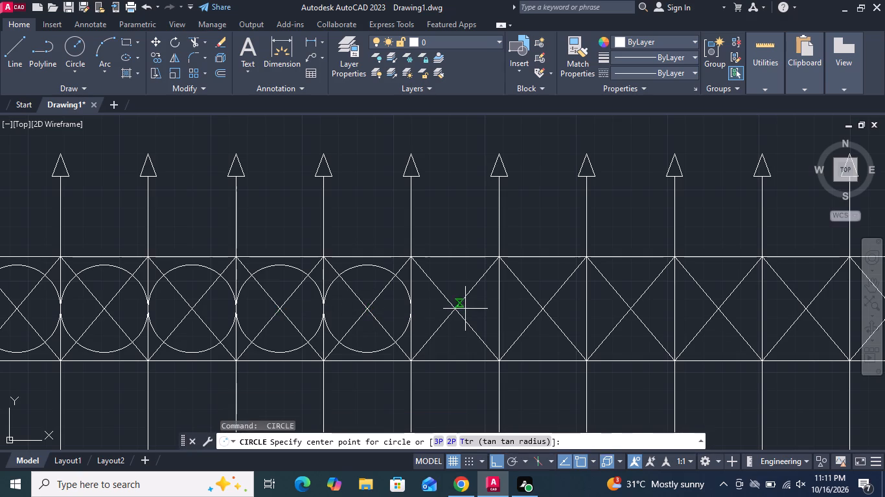
pyautogui.click(459, 309)
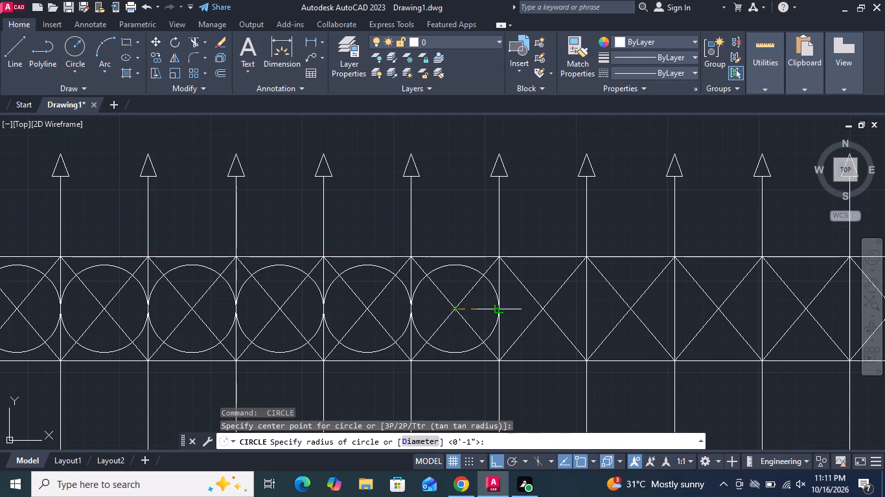
pyautogui.click(500, 309)
# Draw circles centred on the diagonal crossings in the twelfth through fourteenth bays, each reaching the adjacent vertical bars.
pyautogui.moveTo(487, 315); pyautogui.dragTo(143, 335, button='middle')
pyautogui.press('space')
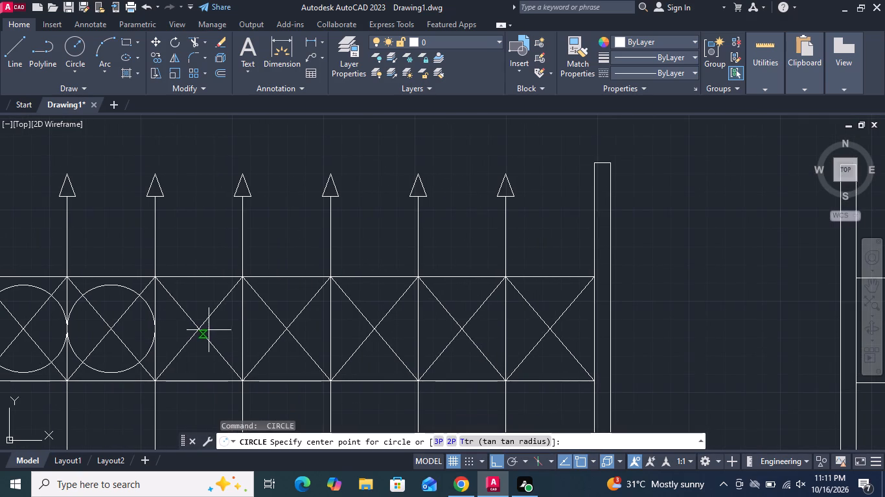
pyautogui.click(194, 327)
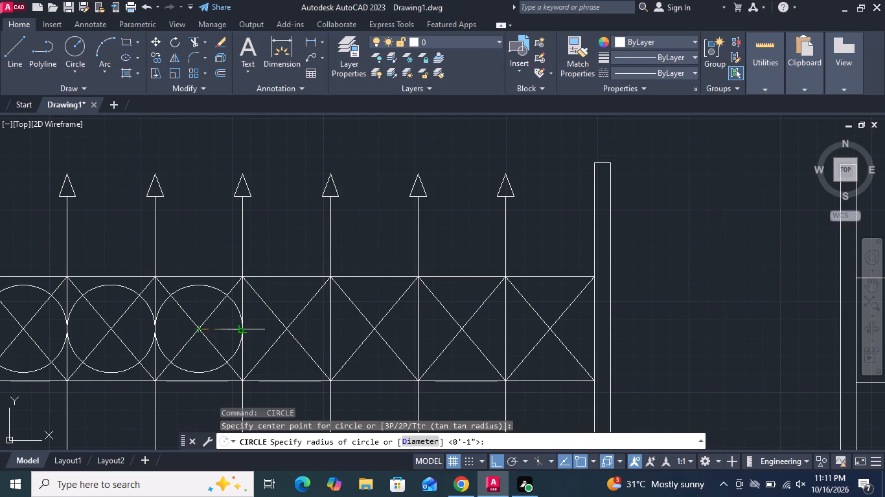
pyautogui.click(239, 328)
pyautogui.press('space')
pyautogui.click(285, 328)
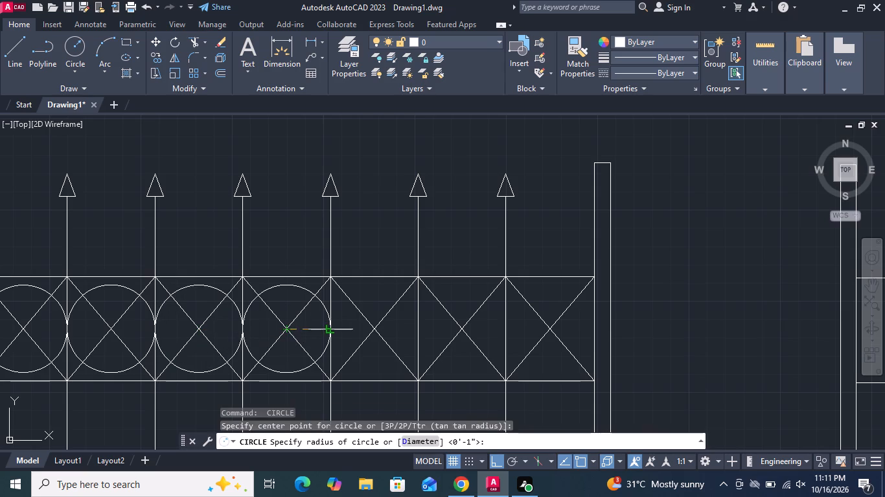
pyautogui.click(328, 329)
pyautogui.press('space')
pyautogui.click(376, 332)
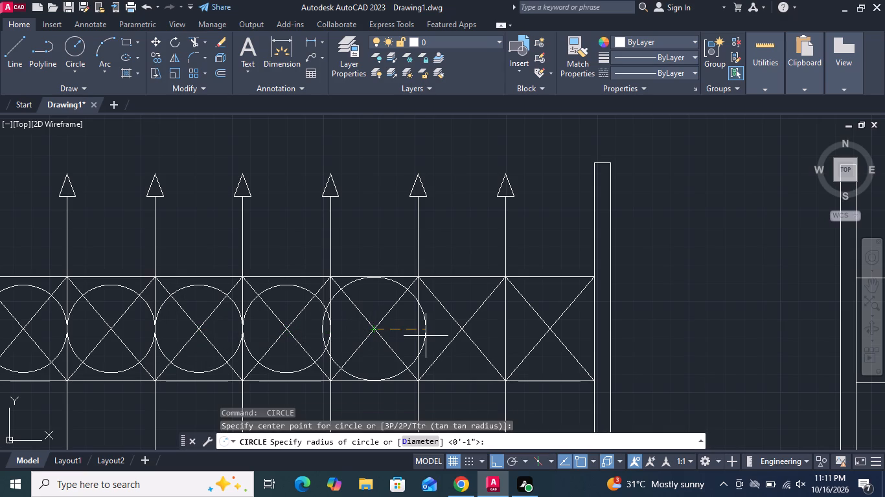
pyautogui.click(416, 329)
# Draw circles on the diagonal crossings of the last two bays, reaching the last bar and the far post respectively.
pyautogui.press('space')
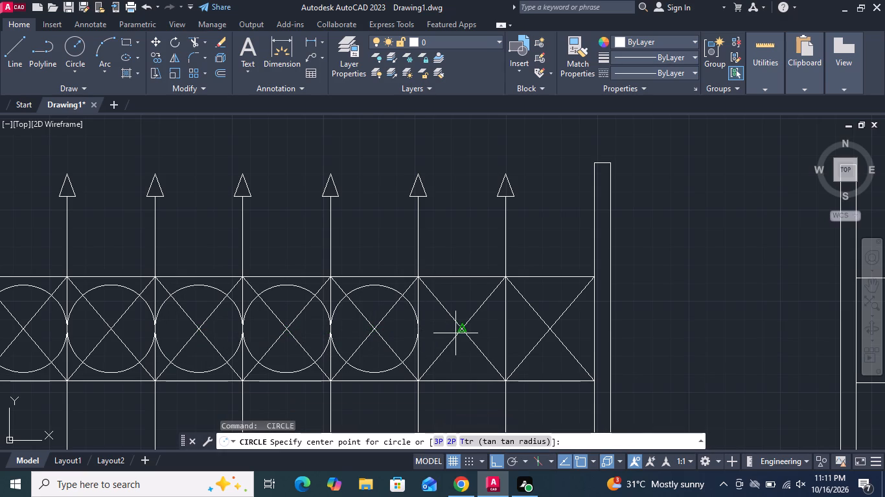
pyautogui.click(463, 327)
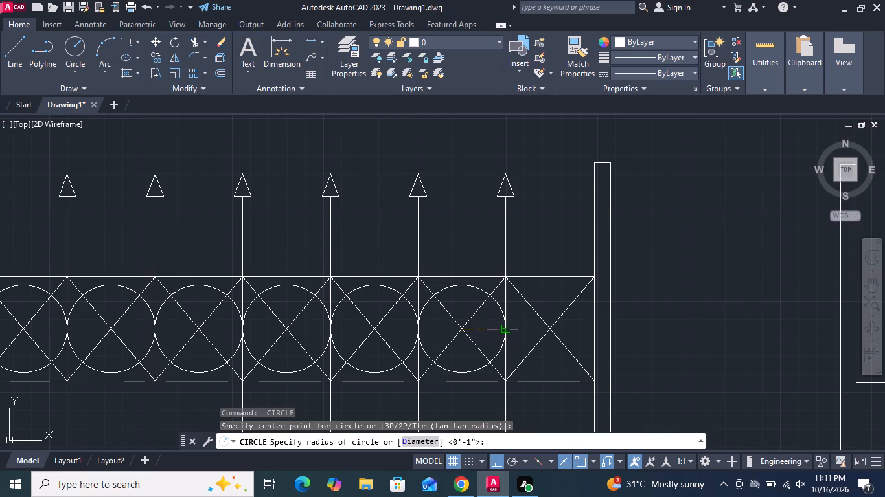
pyautogui.click(505, 329)
pyautogui.press('space')
pyautogui.click(550, 329)
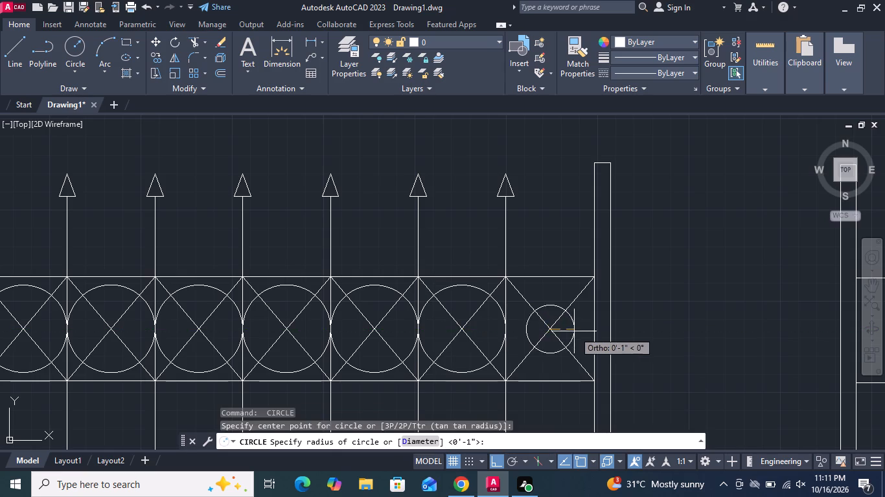
pyautogui.click(592, 331)
pyautogui.press('space')
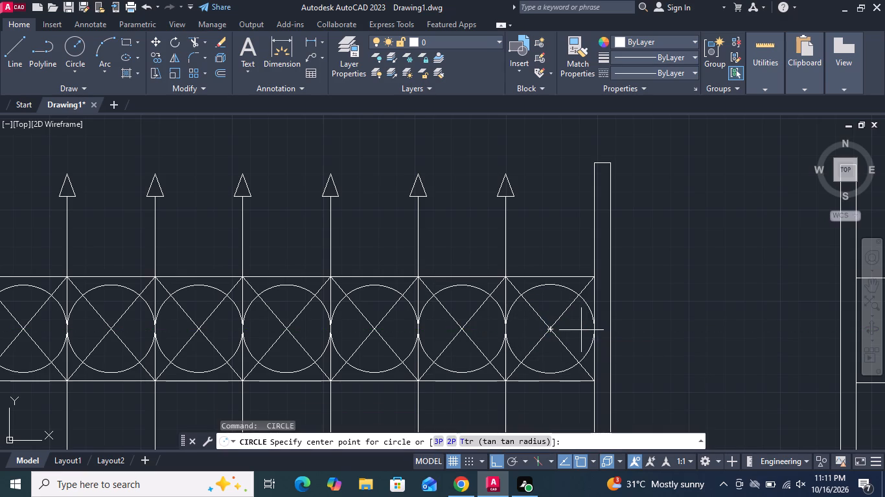
pyautogui.press('Escape')
# Erase the crossed diagonals from the last two bays beside the far post, keeping their circles.
pyautogui.click(560, 351)
pyautogui.click(533, 320)
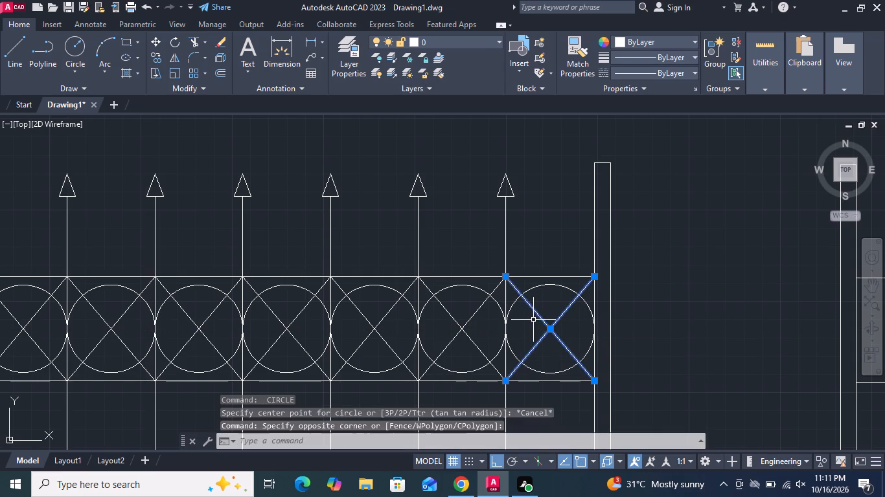
pyautogui.click(219, 38)
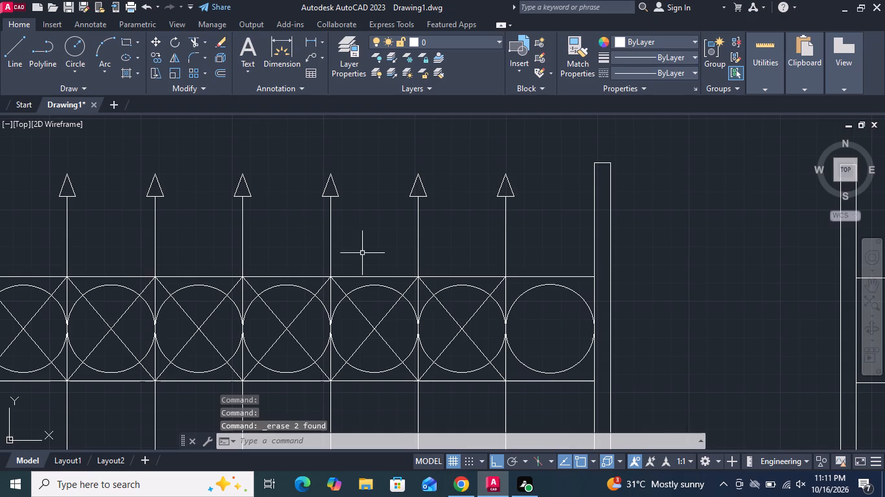
pyautogui.click(467, 348)
pyautogui.click(437, 307)
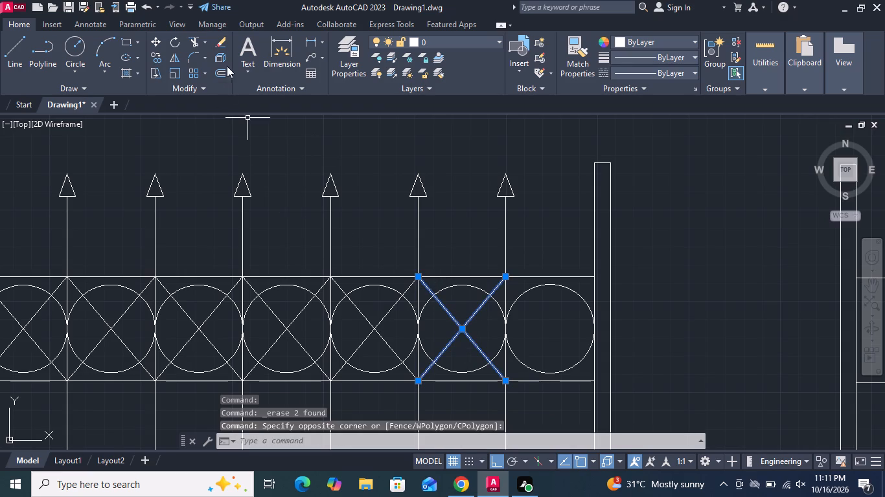
pyautogui.click(218, 39)
# Erase the crossed diagonals from the second through fourteenth bays of the upper rail band, keeping the circles.
pyautogui.click(389, 351)
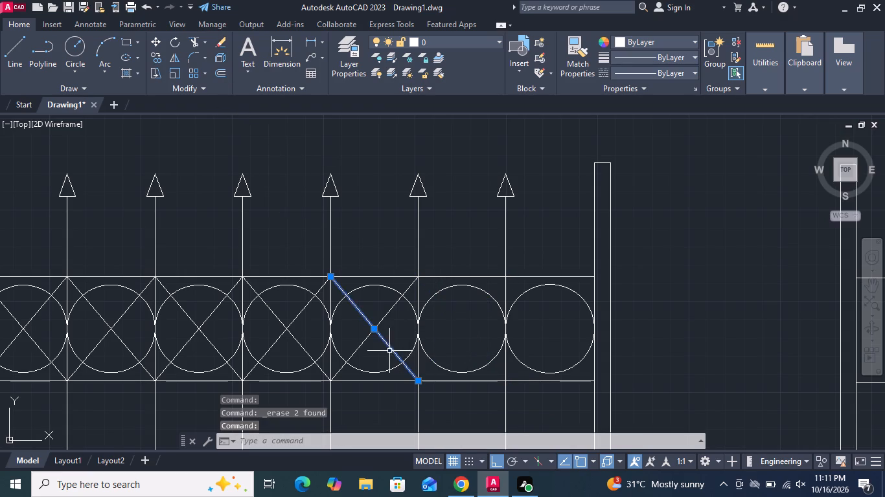
pyautogui.moveTo(399, 324); pyautogui.dragTo(382, 318)
pyautogui.click(354, 306)
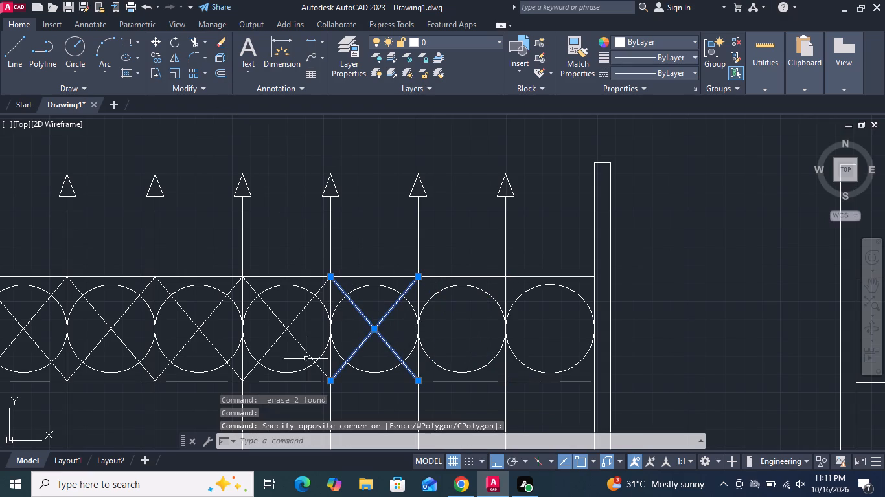
pyautogui.moveTo(295, 353); pyautogui.dragTo(293, 348)
pyautogui.click(263, 315)
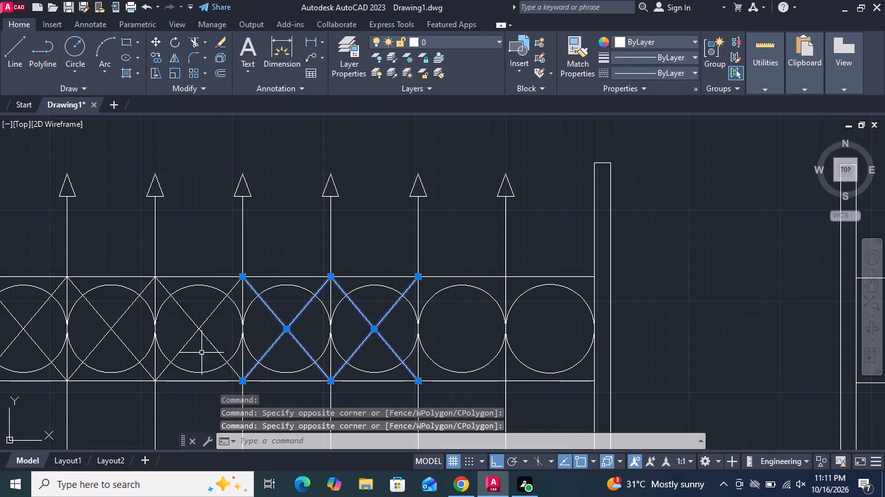
pyautogui.moveTo(208, 348); pyautogui.dragTo(209, 342)
pyautogui.click(191, 314)
pyautogui.moveTo(237, 325); pyautogui.dragTo(525, 329, button='middle')
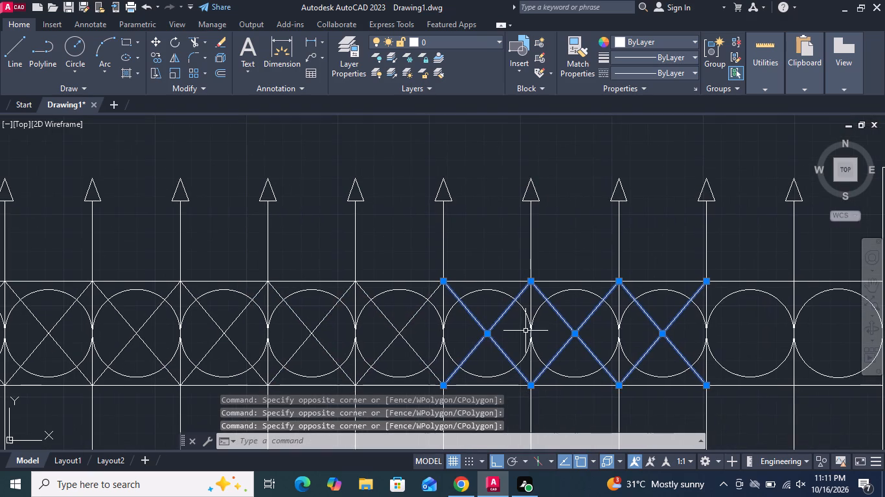
pyautogui.click(411, 355)
pyautogui.click(387, 318)
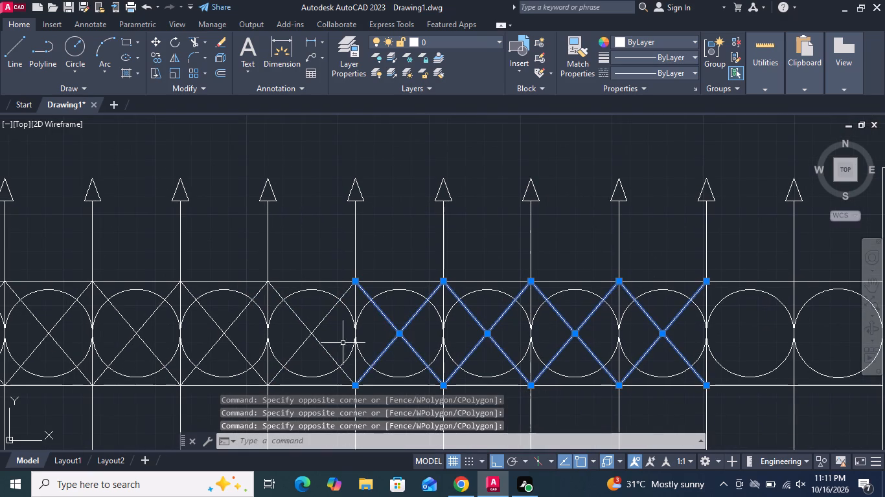
pyautogui.click(314, 353)
pyautogui.click(289, 315)
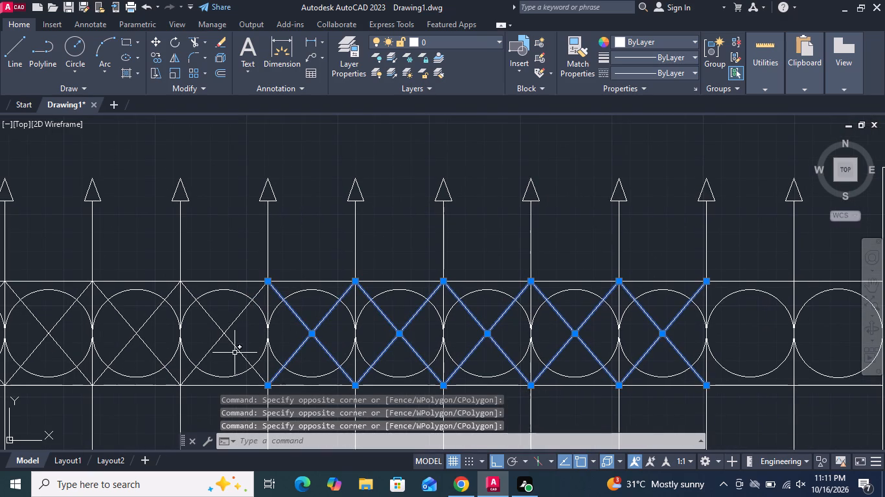
pyautogui.click(233, 353)
pyautogui.click(213, 312)
pyautogui.moveTo(240, 326); pyautogui.dragTo(422, 307, button='middle')
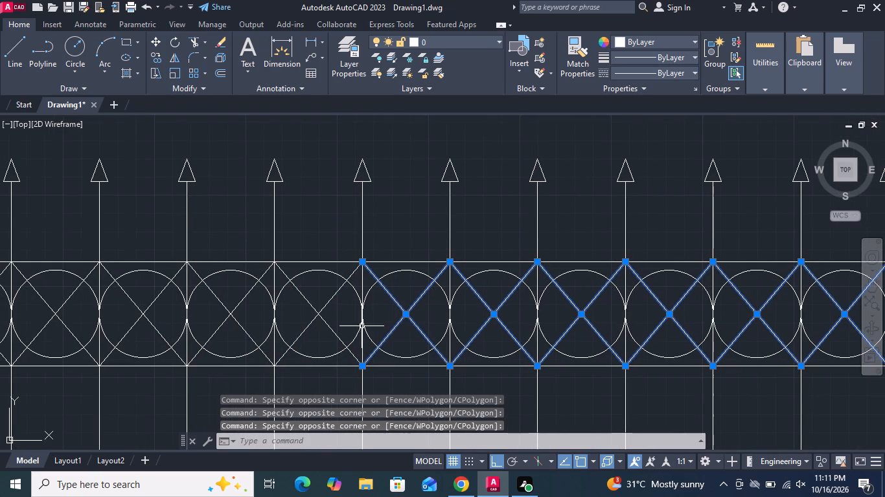
pyautogui.click(330, 335)
pyautogui.click(310, 296)
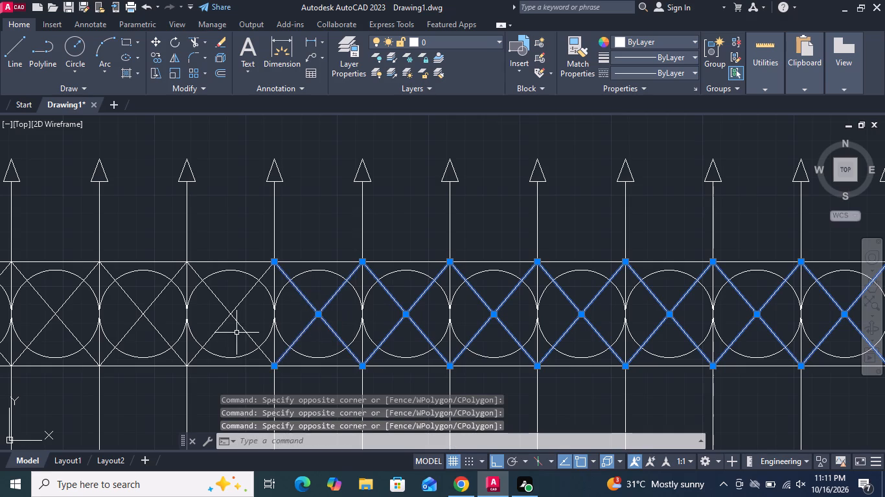
pyautogui.click(236, 336)
pyautogui.click(223, 307)
pyautogui.moveTo(259, 312); pyautogui.dragTo(570, 341, button='middle')
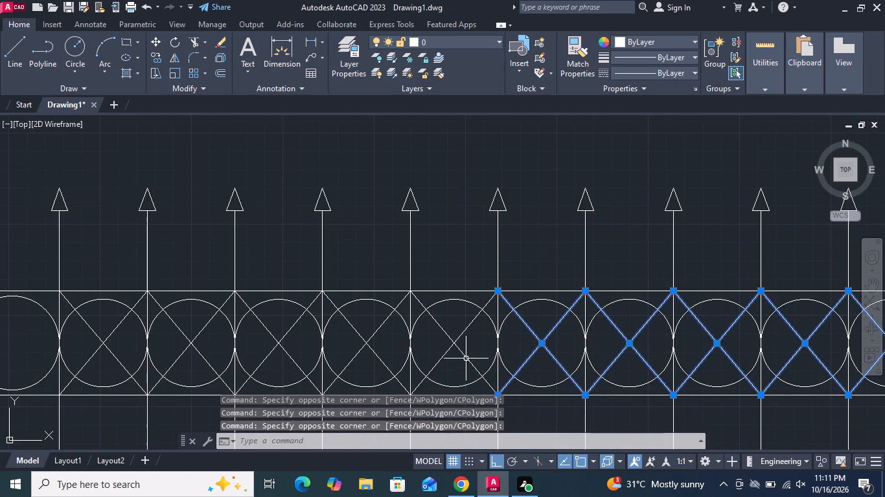
pyautogui.click(463, 366)
pyautogui.click(439, 346)
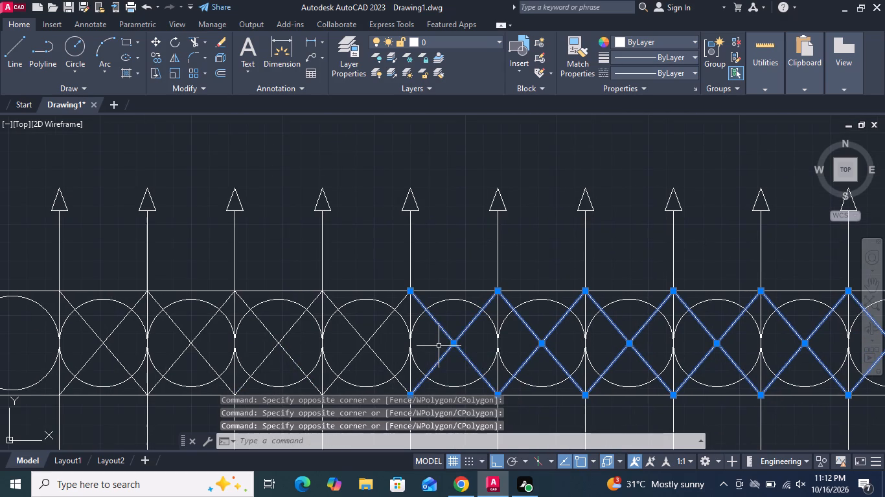
pyautogui.click(376, 362)
pyautogui.click(360, 332)
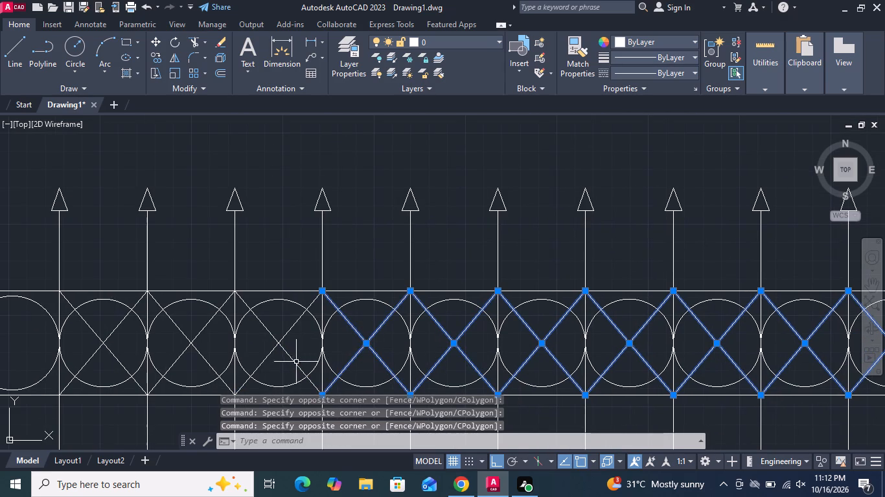
pyautogui.click(289, 364)
pyautogui.click(260, 332)
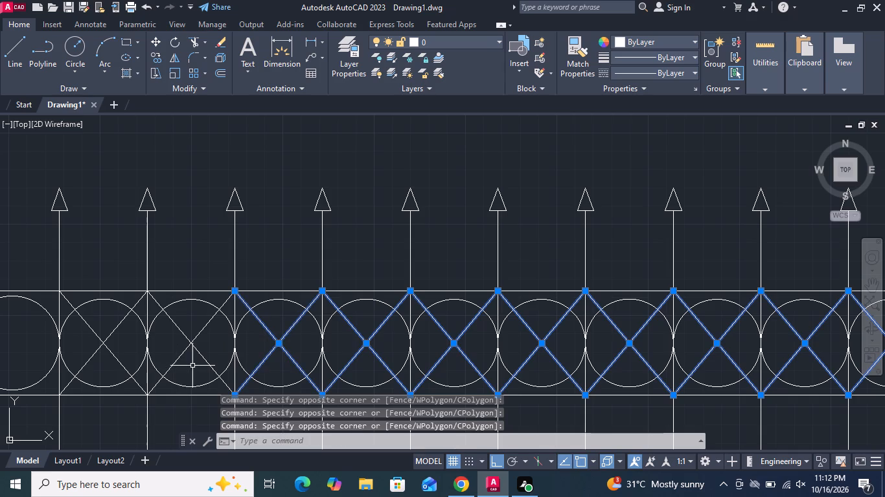
pyautogui.click(198, 362)
pyautogui.moveTo(177, 329); pyautogui.dragTo(199, 340)
pyautogui.moveTo(227, 351); pyautogui.dragTo(599, 339, button='middle')
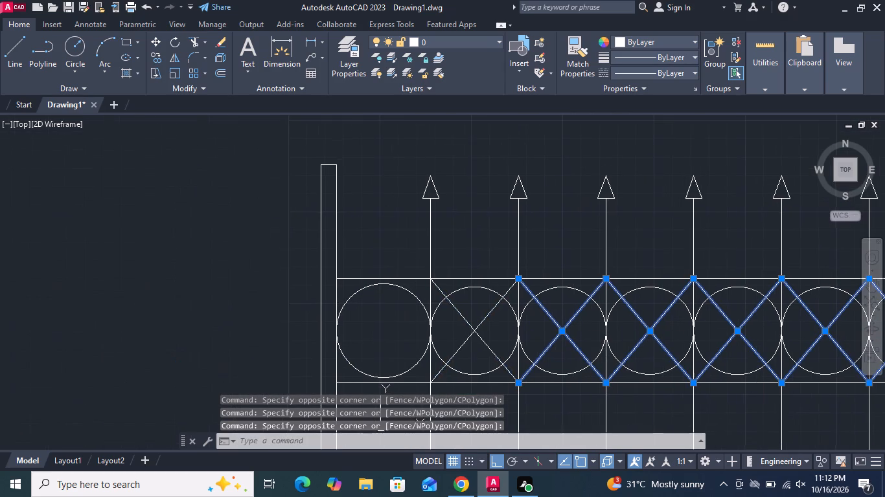
pyautogui.click(485, 351)
pyautogui.click(459, 326)
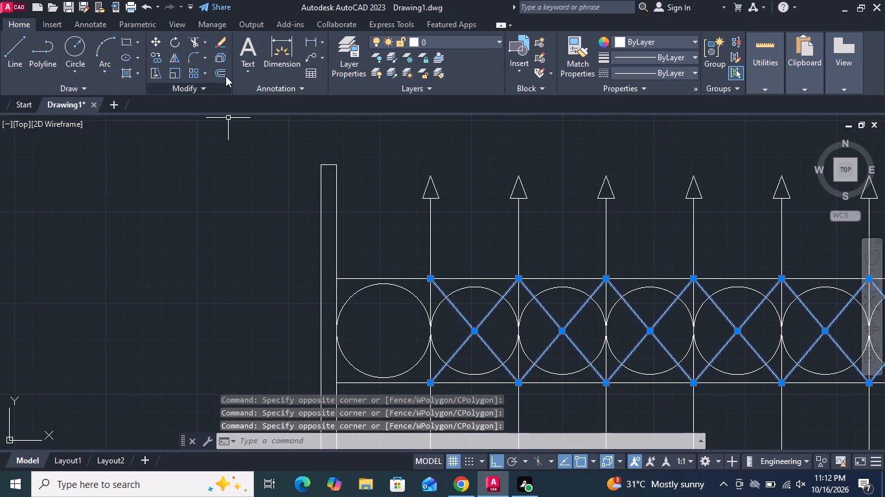
pyautogui.click(220, 41)
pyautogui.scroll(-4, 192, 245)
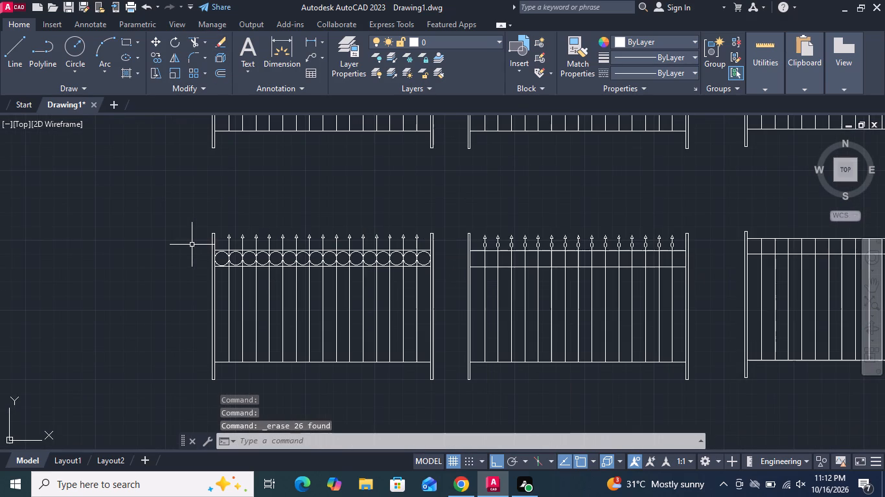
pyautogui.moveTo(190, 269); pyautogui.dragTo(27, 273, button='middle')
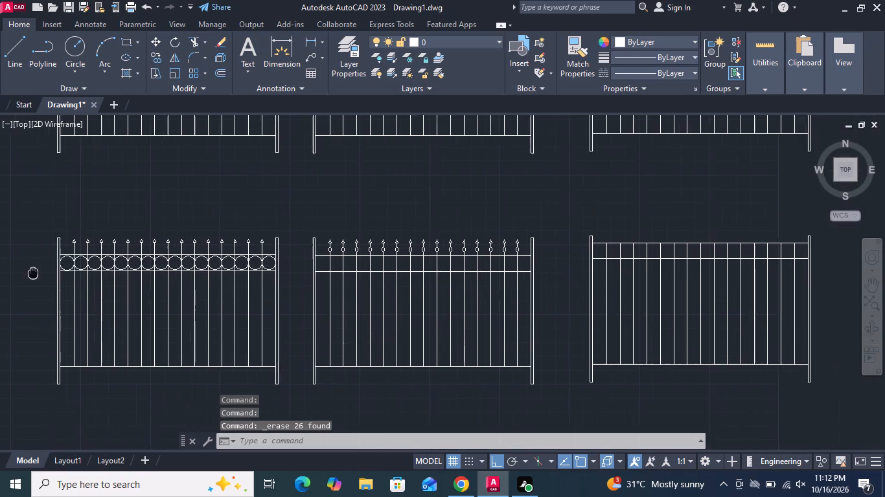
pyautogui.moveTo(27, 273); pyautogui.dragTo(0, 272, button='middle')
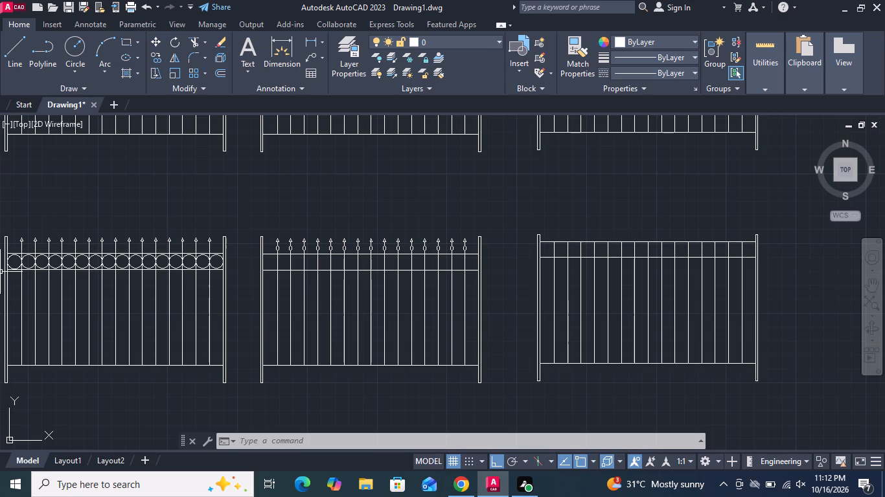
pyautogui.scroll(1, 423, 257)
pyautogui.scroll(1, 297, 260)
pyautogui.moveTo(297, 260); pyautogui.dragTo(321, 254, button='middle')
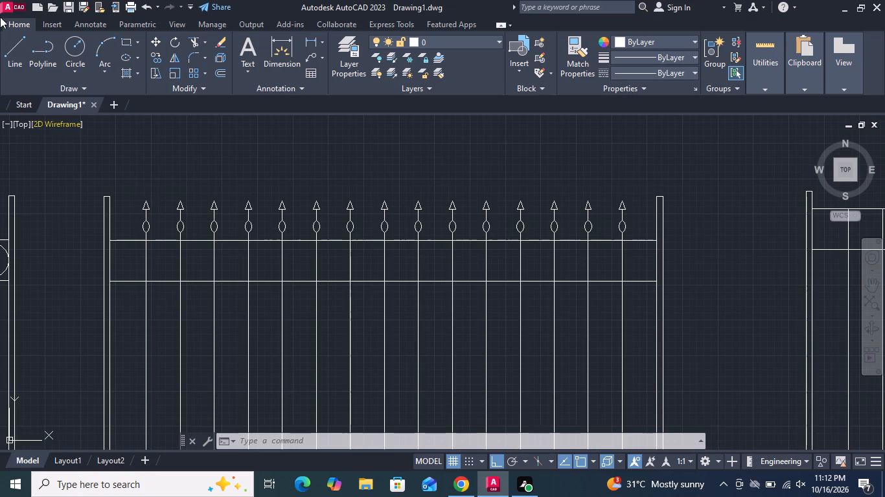
# Draw a zigzag line across the first seven bays of the second fence's upper rail band, starting at the near post's lower rail corner.
pyautogui.click(14, 58)
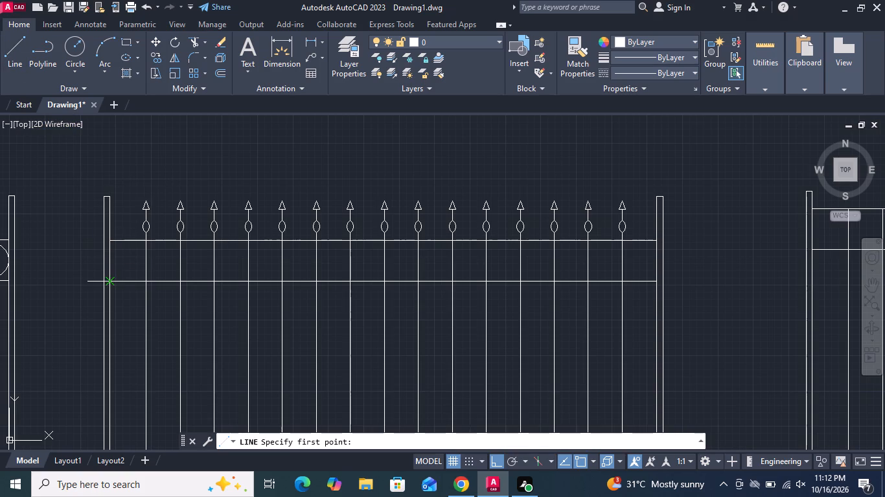
pyautogui.click(109, 283)
pyautogui.click(144, 242)
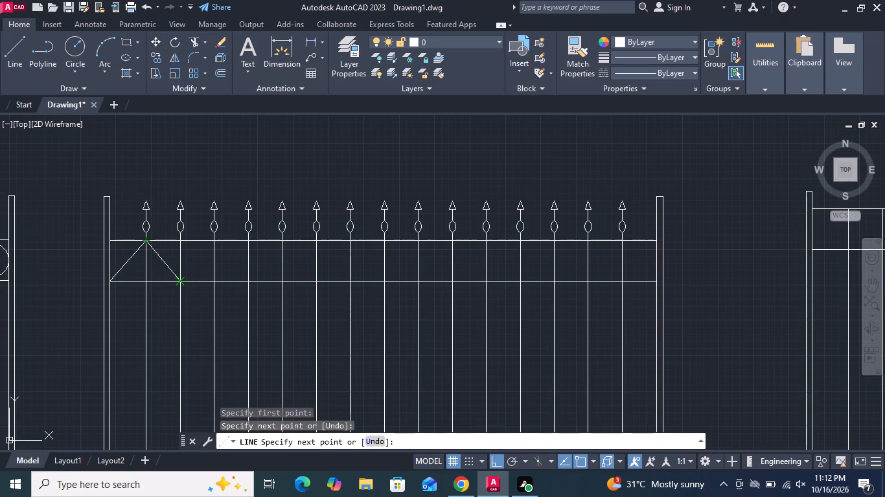
pyautogui.click(179, 284)
pyautogui.click(212, 243)
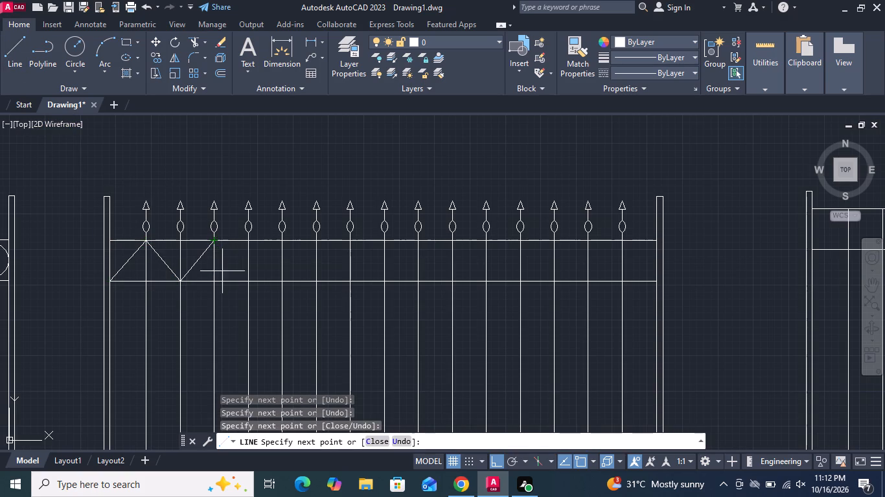
pyautogui.click(246, 282)
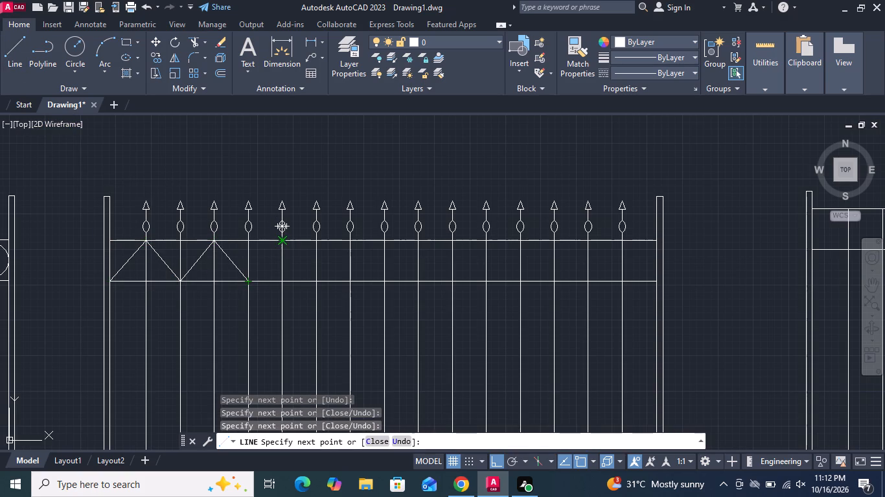
pyautogui.click(282, 243)
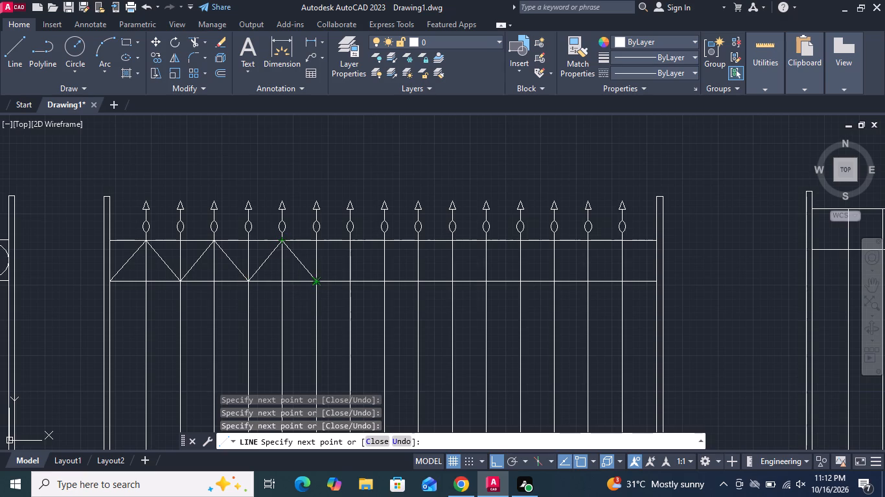
pyautogui.click(319, 282)
pyautogui.click(347, 241)
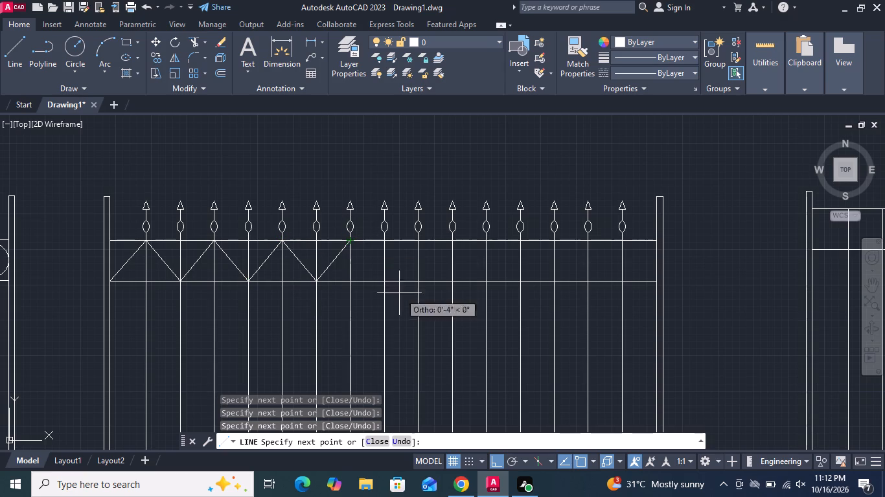
# Continue the zigzag between the lower and upper rails from the seventh bar through the last bay, ending at the far post's lower rail corner.
pyautogui.scroll(4, 388, 279)
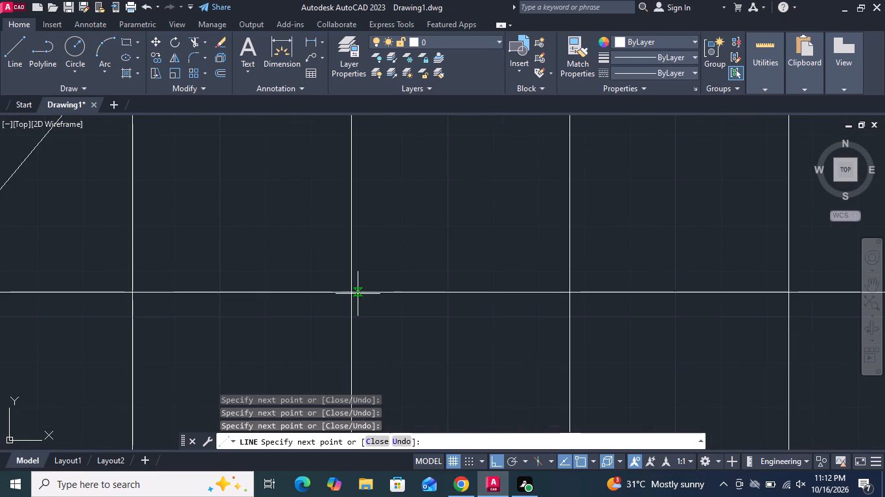
pyautogui.click(350, 293)
pyautogui.scroll(-2, 350, 318)
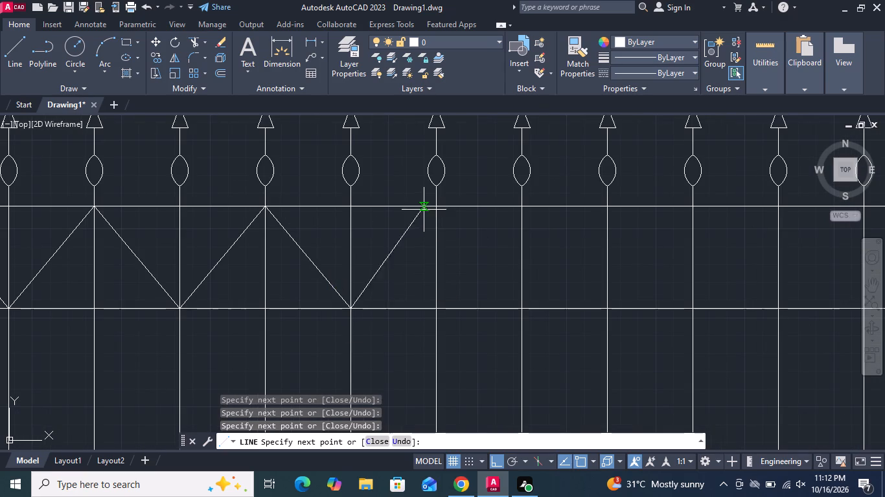
pyautogui.click(435, 208)
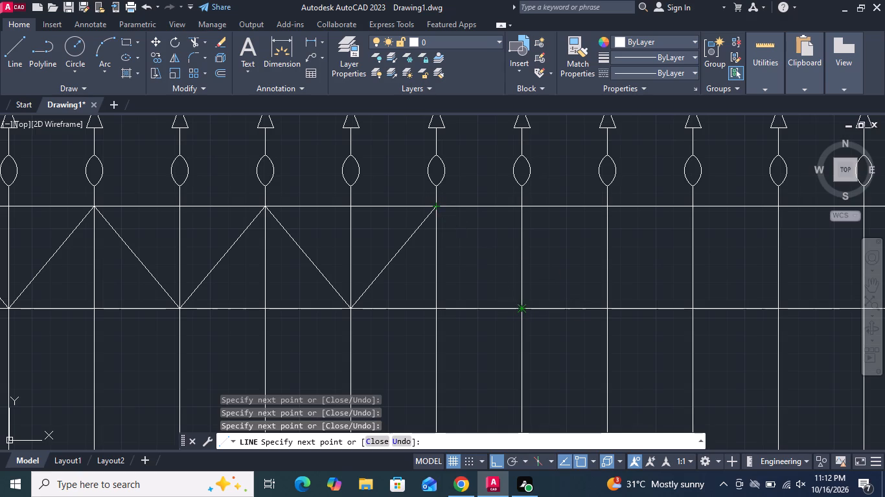
pyautogui.click(522, 308)
pyautogui.moveTo(483, 305); pyautogui.dragTo(231, 335, button='middle')
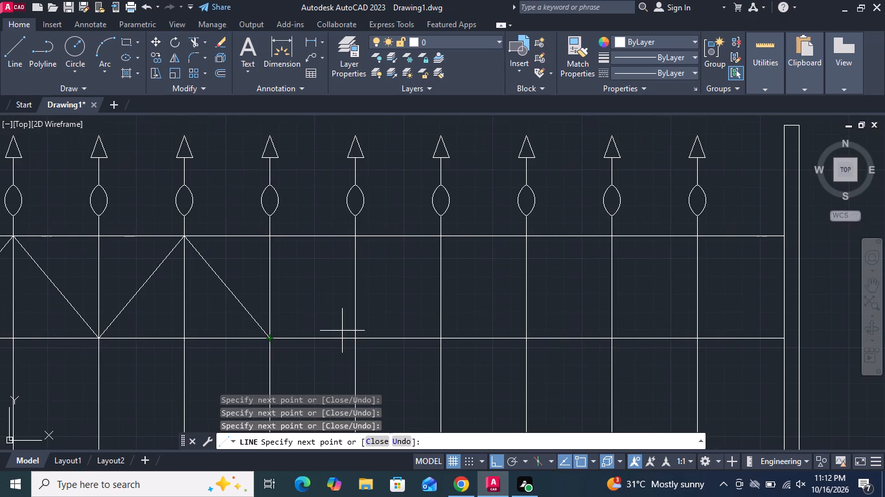
pyautogui.click(354, 234)
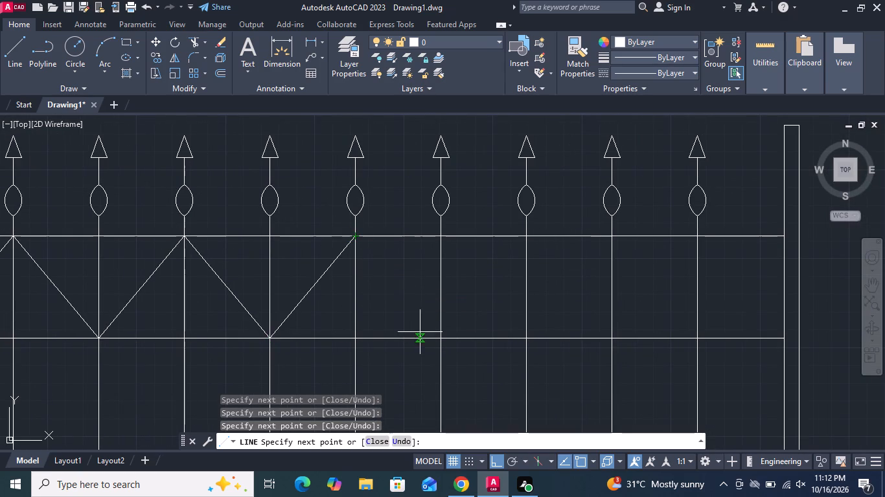
pyautogui.click(438, 335)
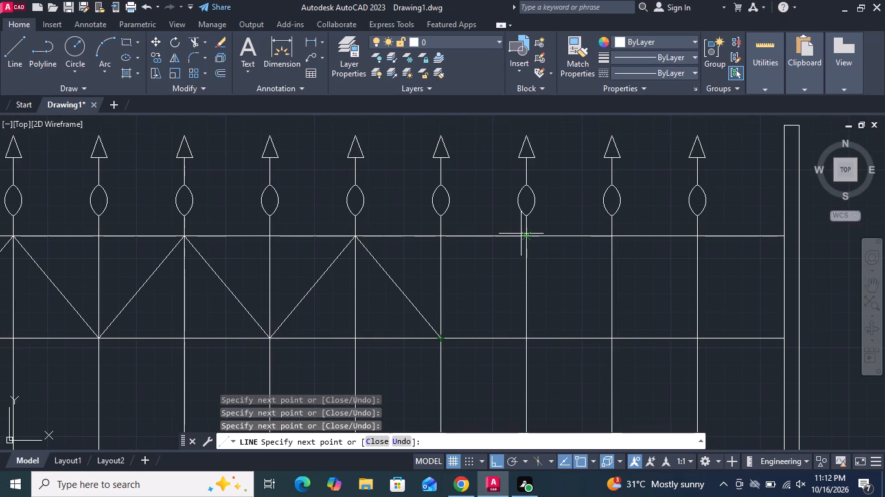
pyautogui.click(526, 235)
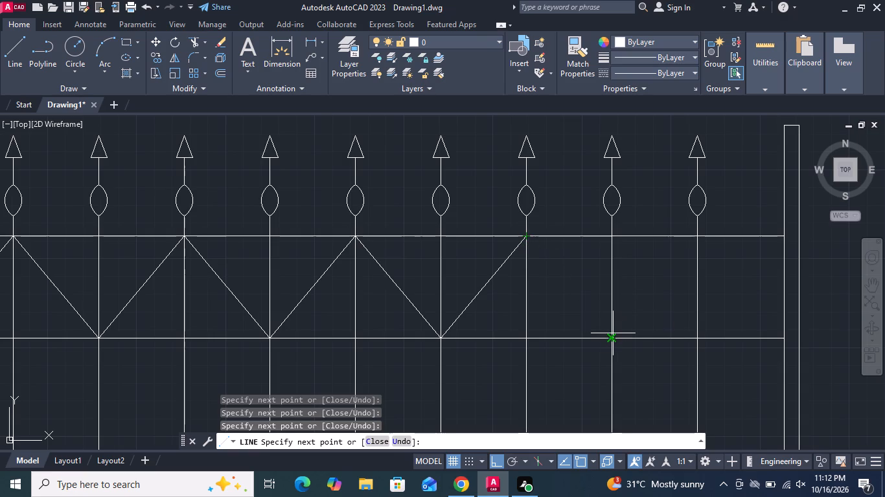
pyautogui.click(613, 339)
pyautogui.click(700, 237)
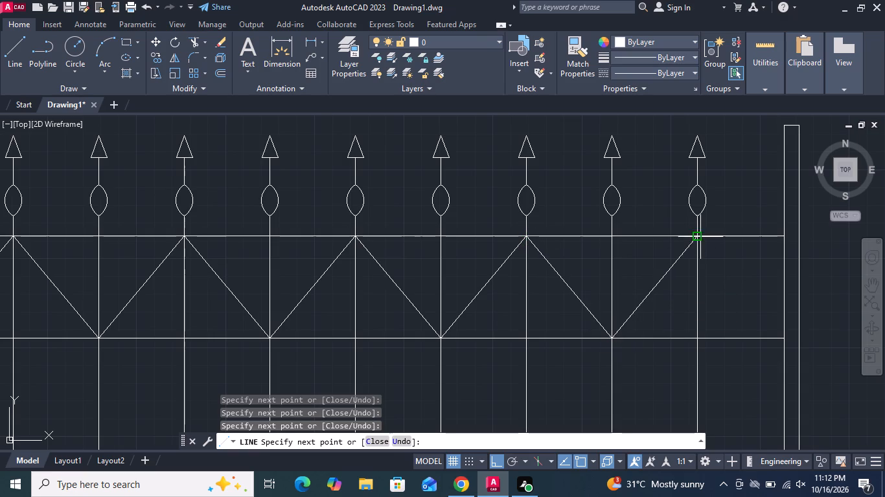
pyautogui.click(782, 337)
pyautogui.press('space')
# Draw the opposing zigzag from the far post's upper rail corner back to the ninth bar, crossing the diagonals in the last seven bays.
pyautogui.press('space')
pyautogui.click(787, 234)
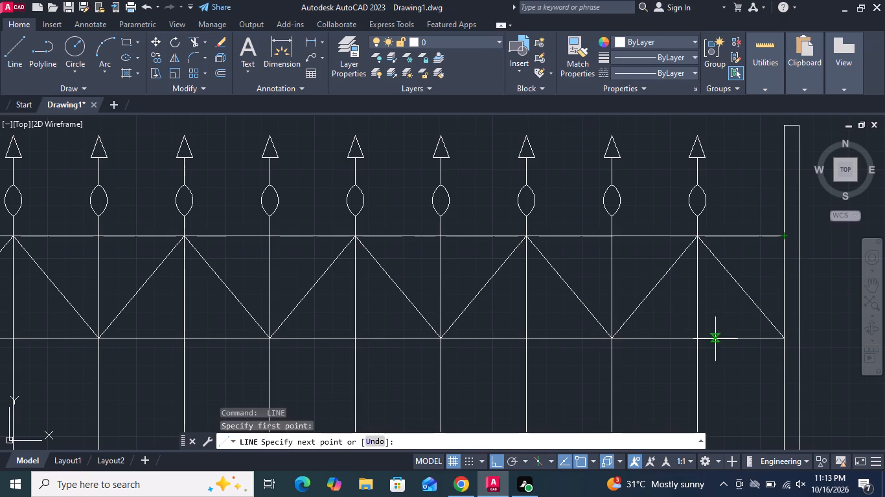
pyautogui.click(699, 337)
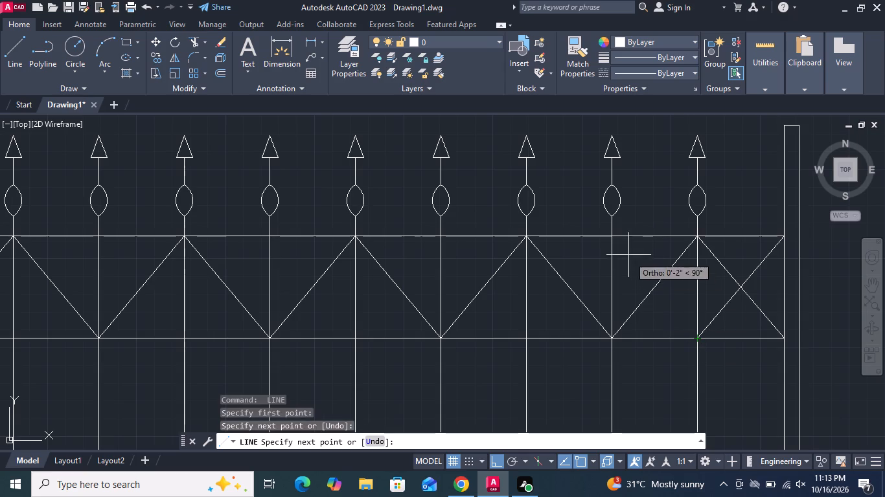
pyautogui.click(615, 237)
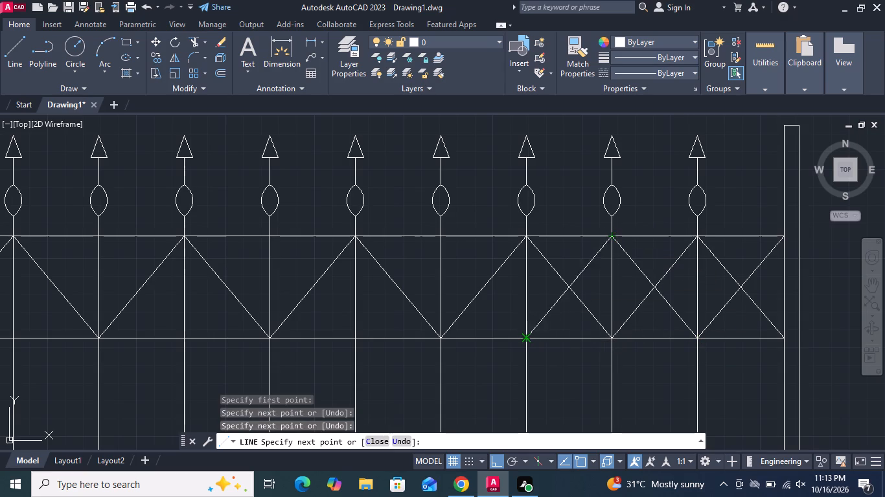
pyautogui.click(527, 338)
pyautogui.click(437, 232)
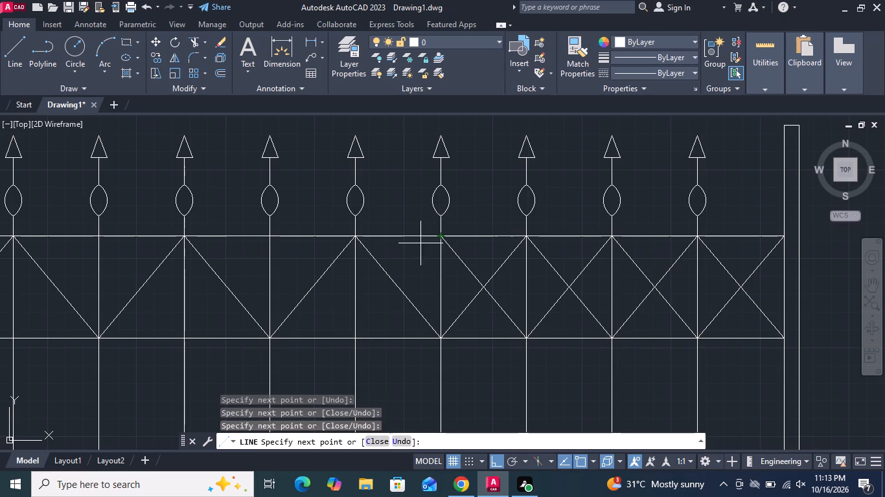
pyautogui.click(355, 336)
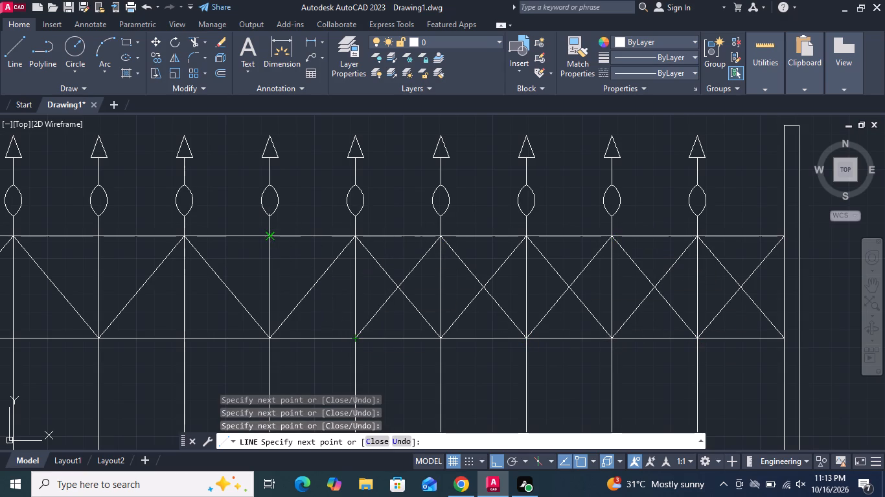
pyautogui.click(268, 236)
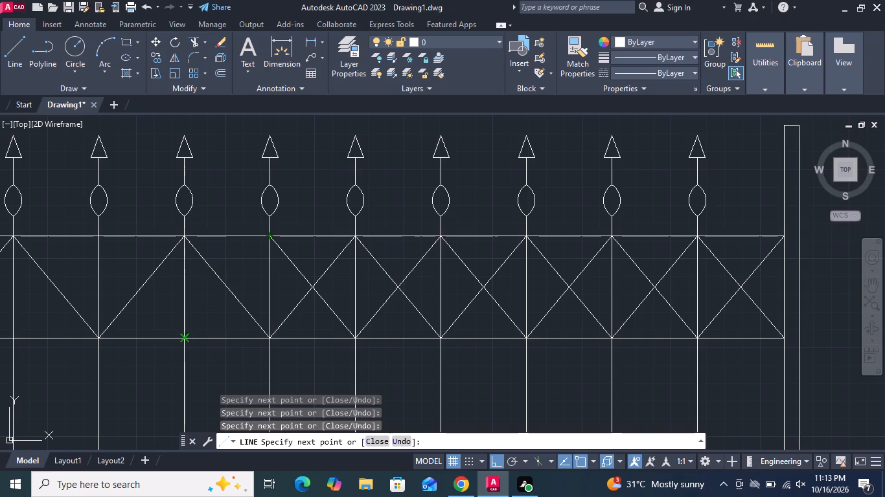
pyautogui.click(184, 339)
# Continue the opposing zigzag from the ninth bar back to the near post's upper rail corner, crossing the diagonals in the first nine bays.
pyautogui.moveTo(227, 317); pyautogui.dragTo(509, 372, button='middle')
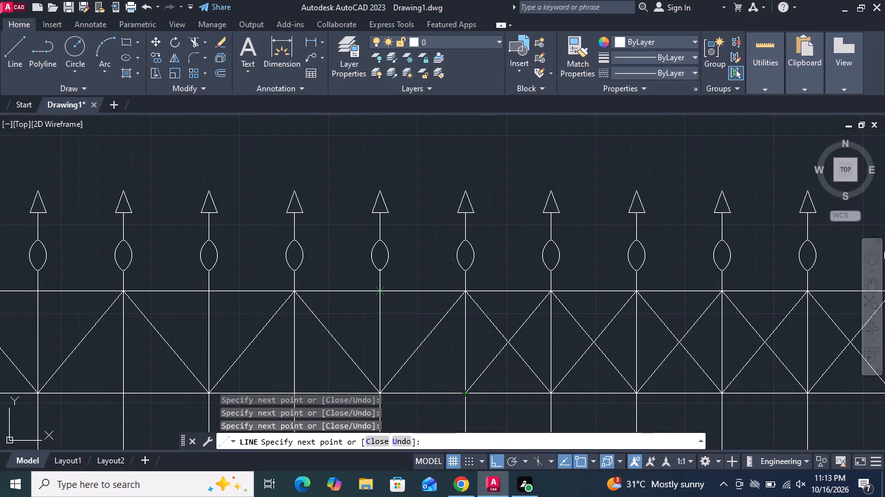
pyautogui.click(379, 289)
pyautogui.moveTo(391, 315); pyautogui.dragTo(422, 245, button='middle')
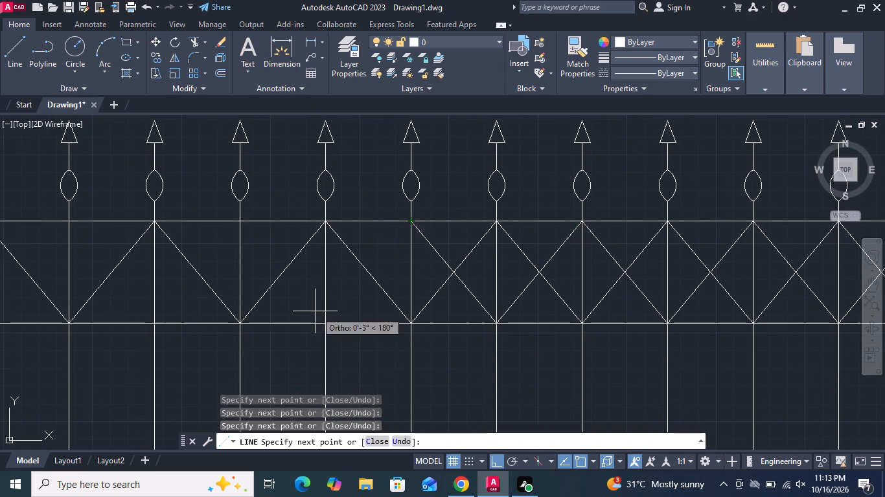
pyautogui.click(324, 326)
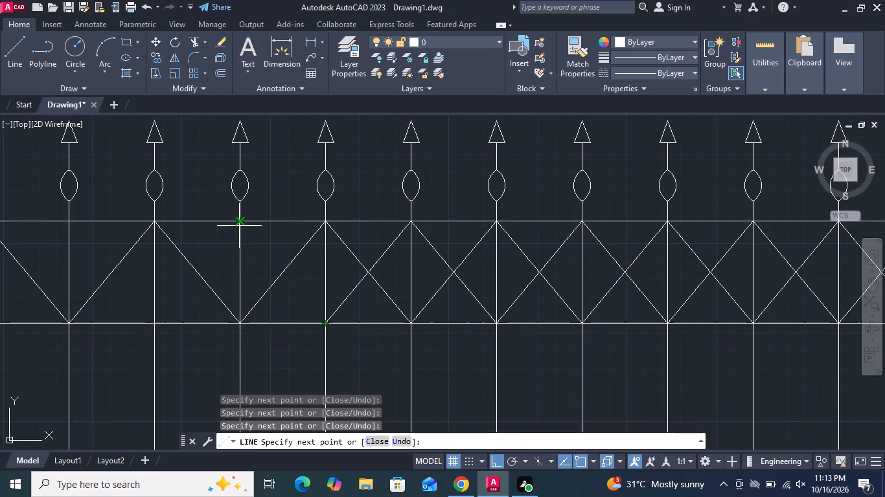
pyautogui.click(239, 225)
pyautogui.moveTo(274, 276); pyautogui.dragTo(371, 252, button='middle')
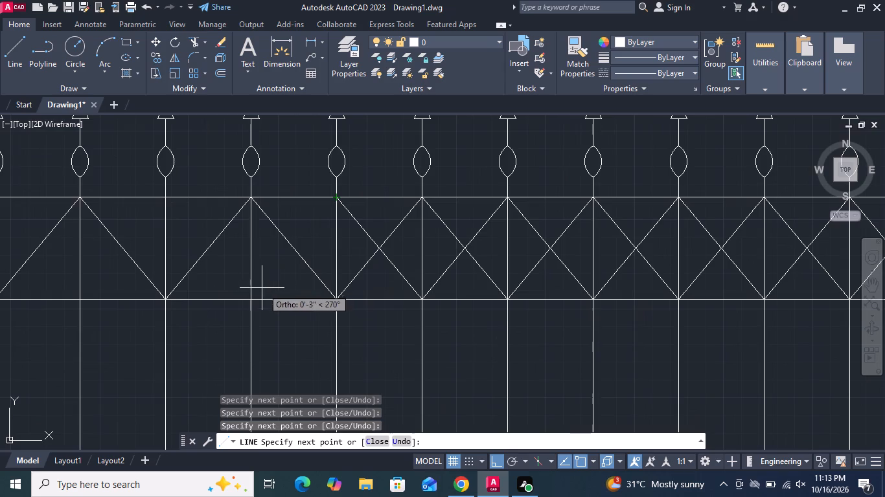
pyautogui.click(253, 299)
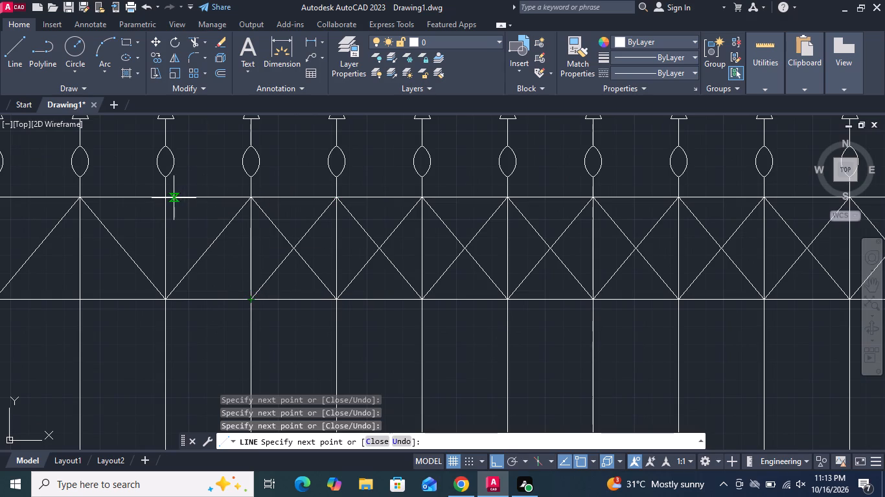
pyautogui.click(167, 198)
pyautogui.moveTo(209, 237); pyautogui.dragTo(499, 311, button='middle')
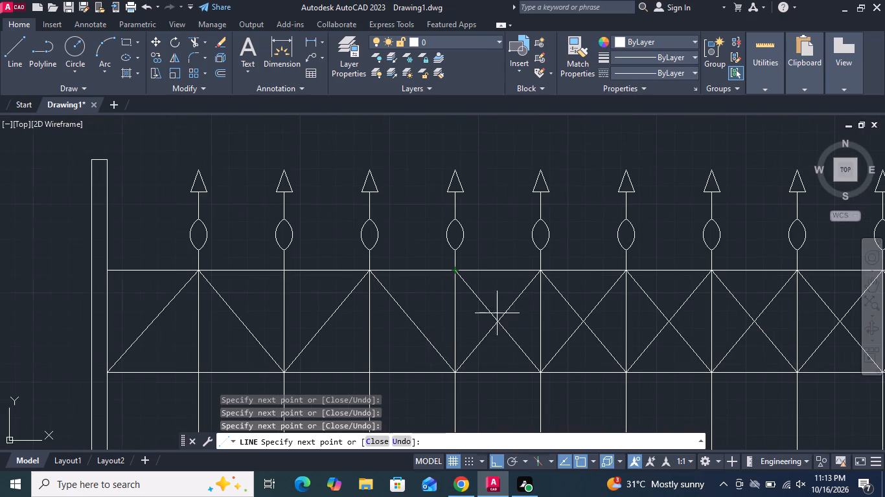
pyautogui.click(369, 370)
pyautogui.moveTo(351, 350); pyautogui.dragTo(351, 315, button='middle')
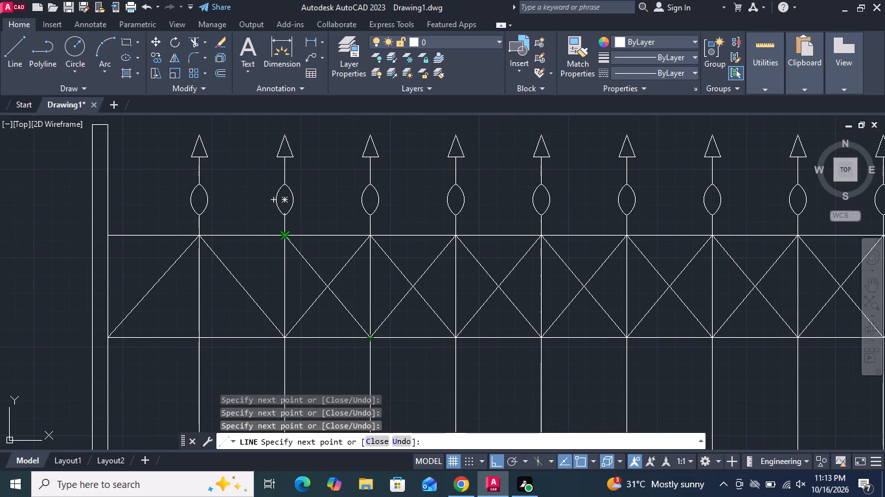
pyautogui.click(282, 237)
pyautogui.click(201, 337)
pyautogui.click(109, 236)
pyautogui.press('space')
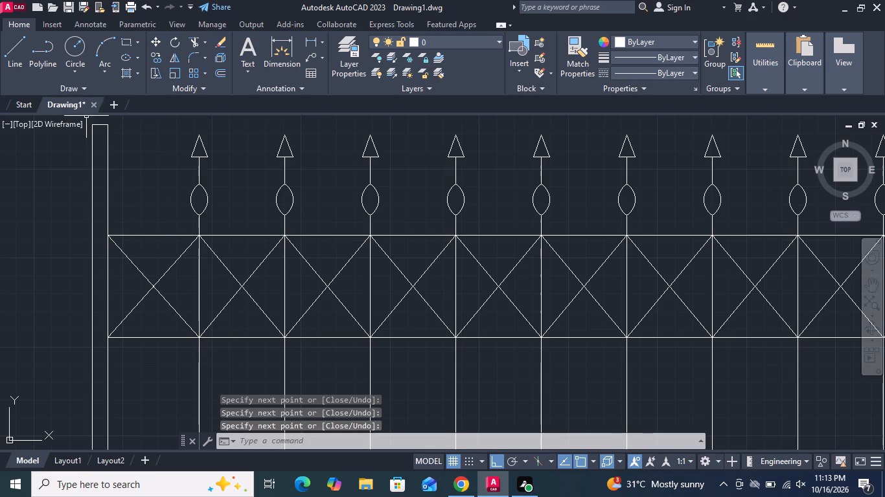
# Draw circles of about 1 inch radius centred on the diagonal crossings in the upper rail band's first four bays, reaching the adjacent bars.
pyautogui.click(71, 36)
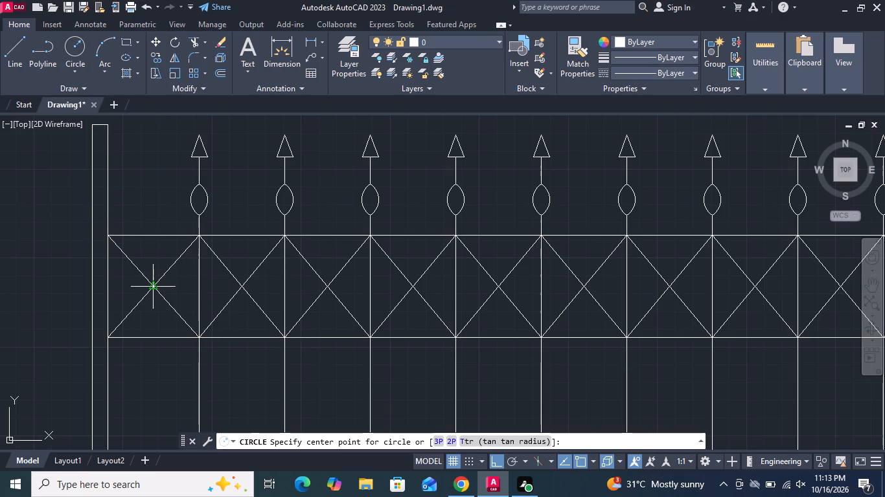
pyautogui.click(152, 290)
pyautogui.click(199, 287)
pyautogui.press('space')
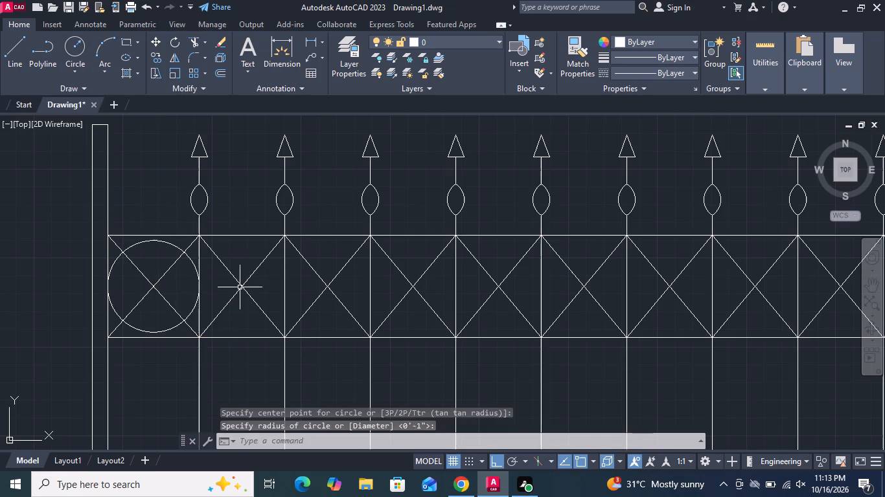
pyautogui.click(246, 288)
pyautogui.click(282, 287)
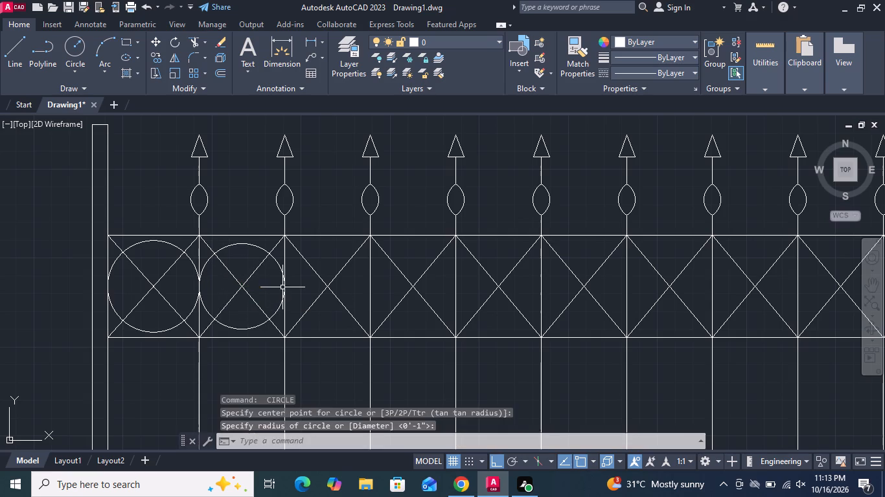
pyautogui.press('space')
pyautogui.click(328, 288)
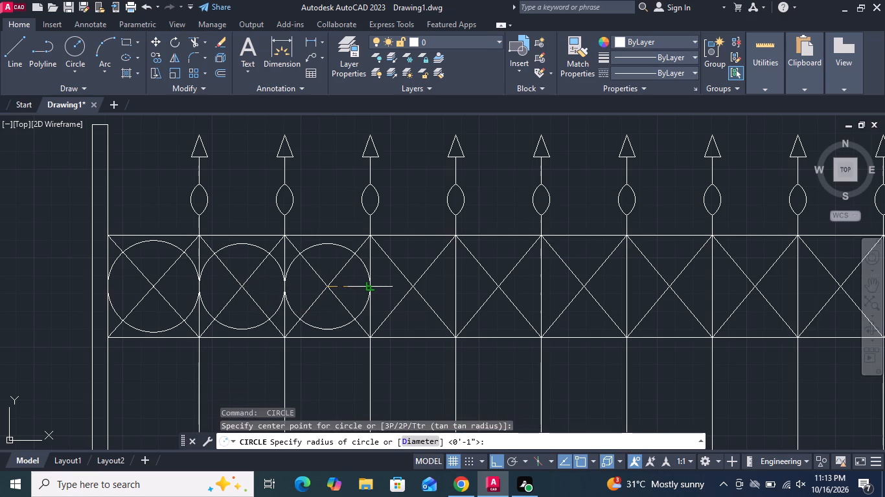
pyautogui.click(369, 291)
pyautogui.press('space')
pyautogui.click(413, 288)
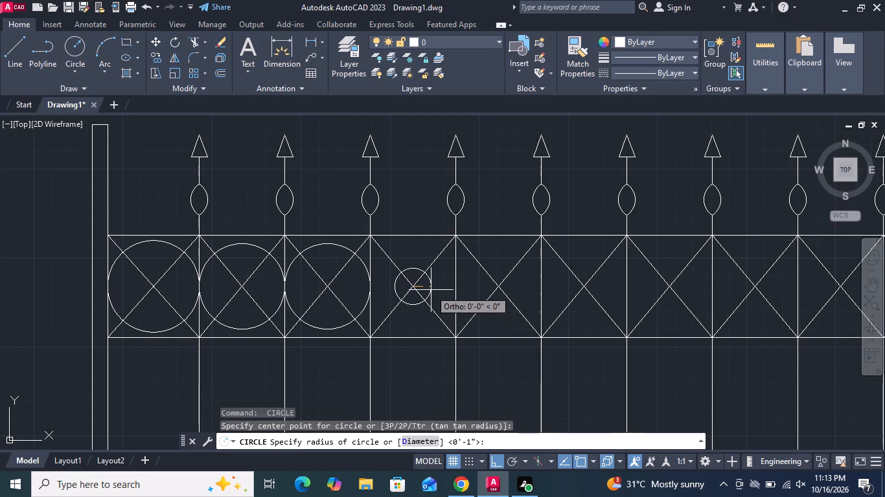
pyautogui.click(452, 290)
# Draw circles of about 1 inch radius at the diagonal crossings in the fifth, sixth and seventh bays, reaching the adjacent bars.
pyautogui.moveTo(414, 298); pyautogui.dragTo(157, 297, button='middle')
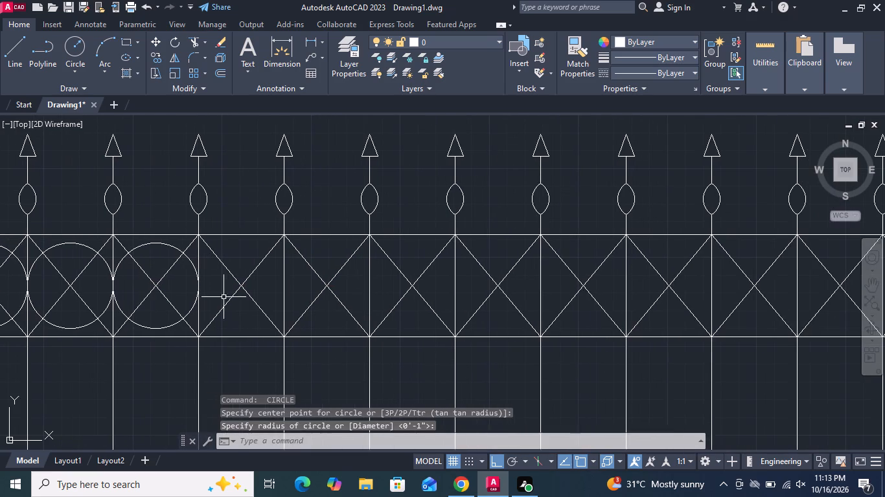
pyautogui.press('space')
pyautogui.click(242, 285)
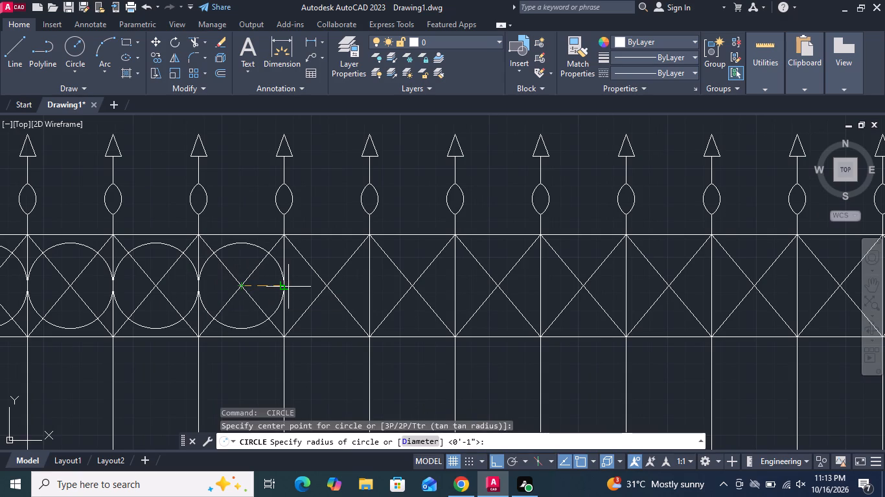
pyautogui.click(280, 286)
pyautogui.press('space')
pyautogui.click(330, 289)
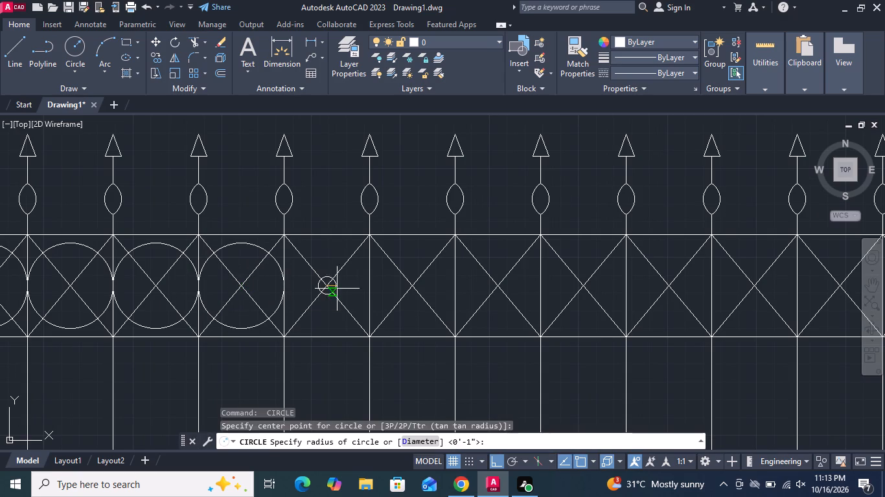
pyautogui.click(369, 290)
pyautogui.press('space')
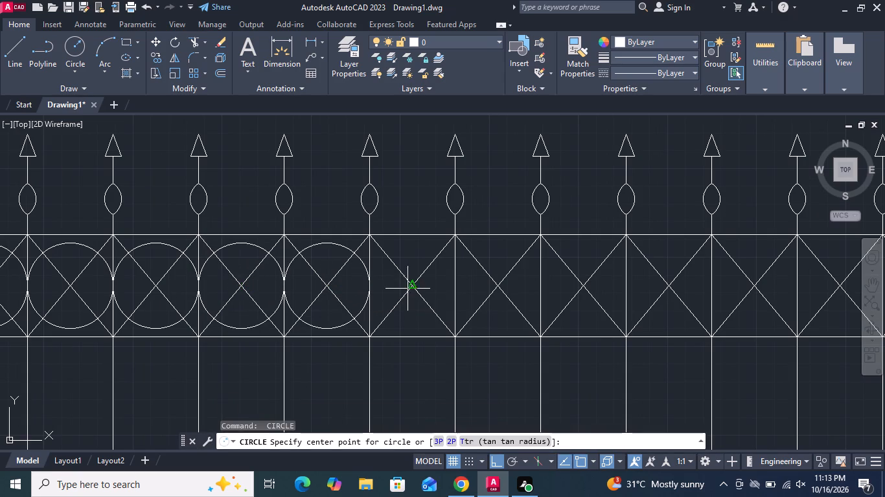
pyautogui.click(408, 287)
pyautogui.click(457, 287)
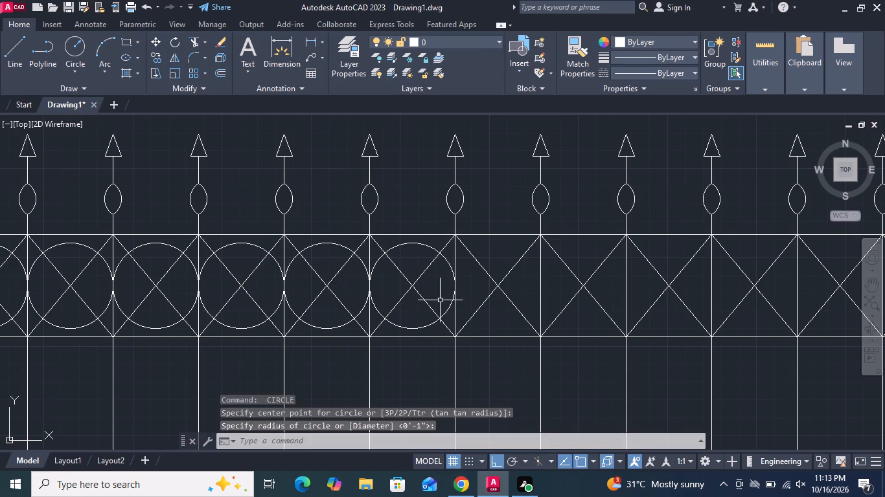
# Draw circles of about 1 inch radius at the diagonal crossings in the eighth, ninth and tenth bays, reaching the adjacent bars.
pyautogui.moveTo(431, 300); pyautogui.dragTo(235, 322, button='middle')
pyautogui.press('space')
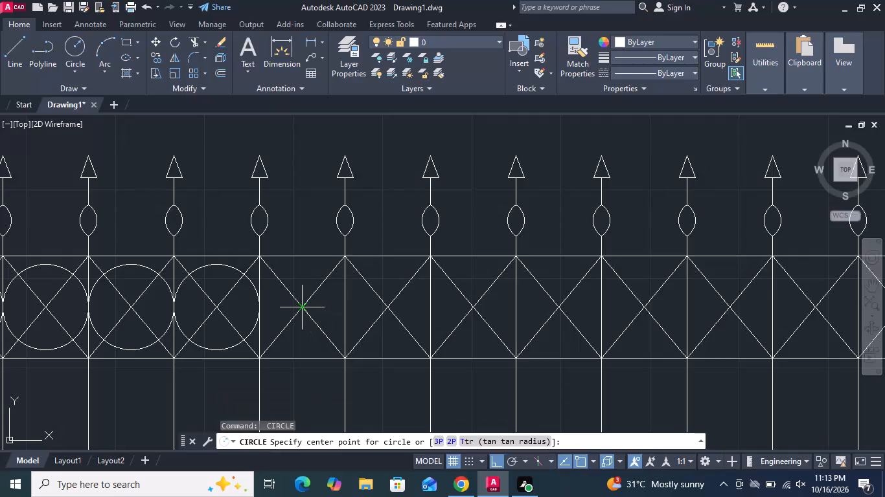
pyautogui.click(305, 307)
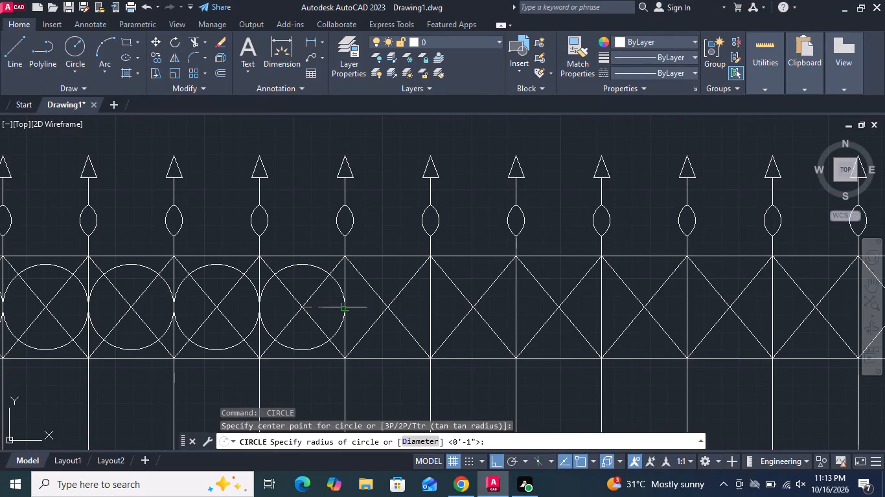
pyautogui.click(342, 305)
pyautogui.moveTo(361, 309); pyautogui.dragTo(403, 310)
pyautogui.press('space')
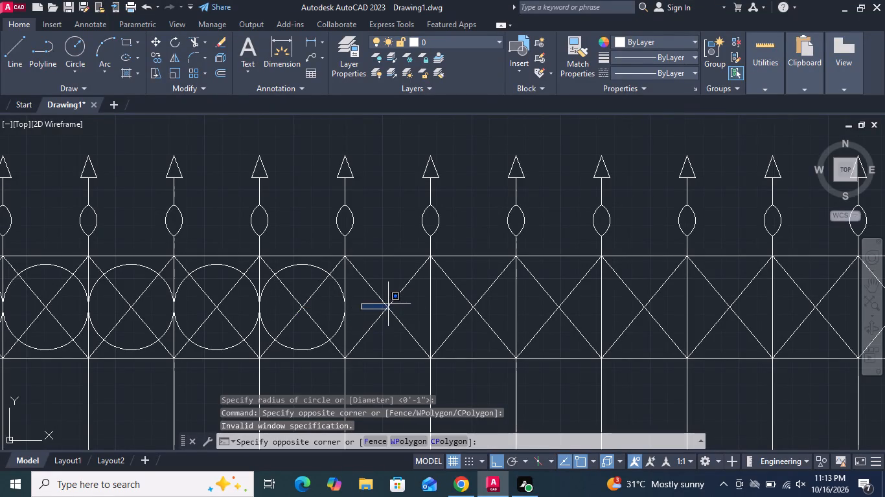
pyautogui.click(366, 311)
pyautogui.press('space')
pyautogui.click(385, 305)
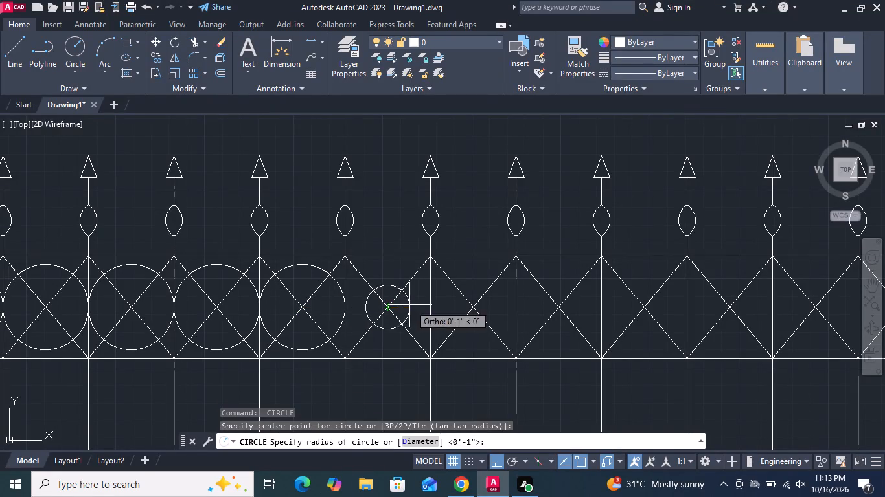
pyautogui.click(428, 304)
pyautogui.press('space')
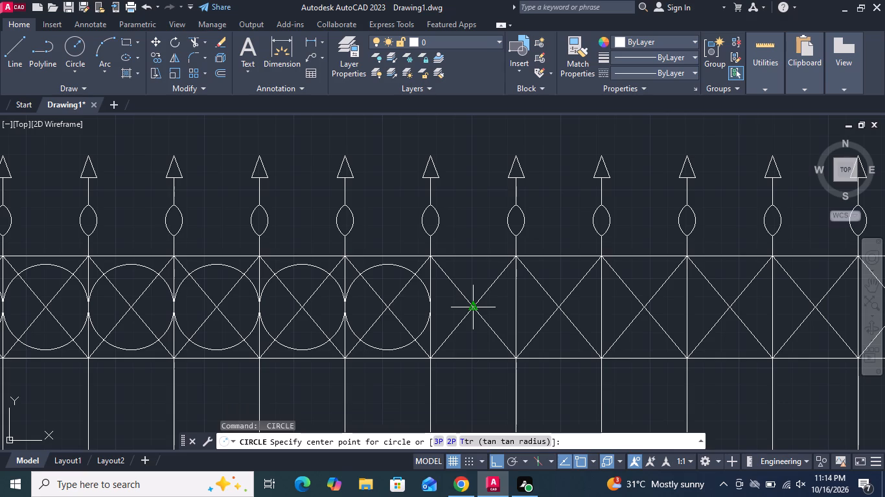
pyautogui.click(474, 306)
pyautogui.click(516, 307)
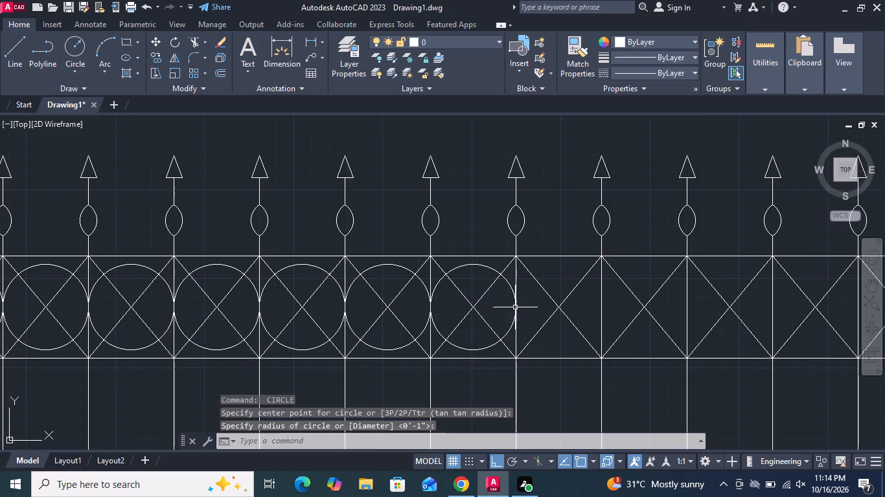
# Draw circles of about 1 inch radius at the diagonal crossings in the eleventh, twelfth and thirteenth bays, reaching the adjacent bars.
pyautogui.moveTo(502, 322); pyautogui.dragTo(141, 304, button='middle')
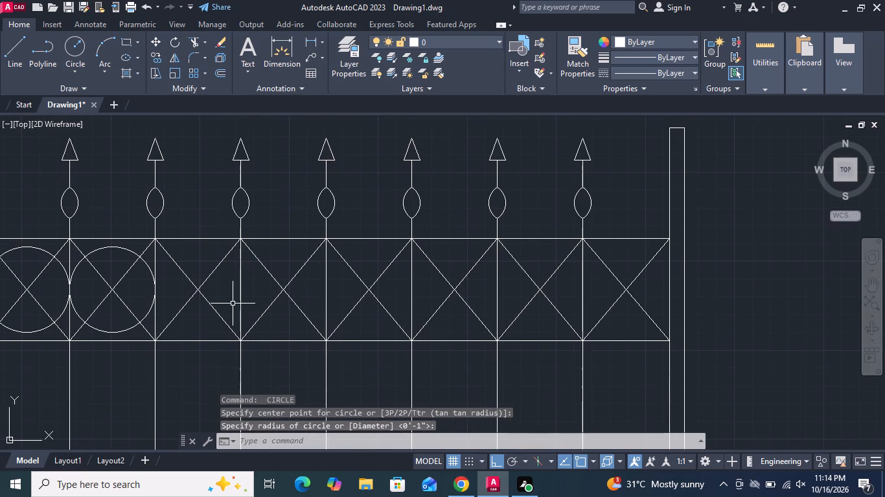
pyautogui.press('space')
pyautogui.click(194, 290)
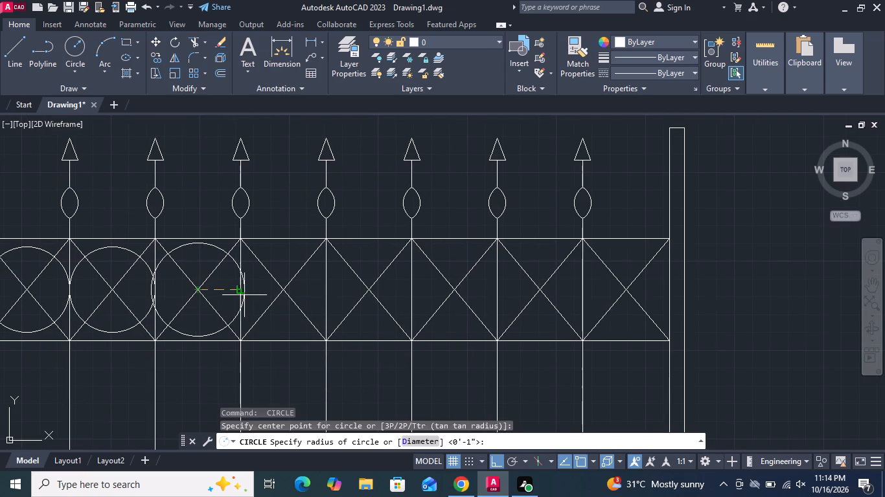
pyautogui.click(238, 290)
pyautogui.press('space')
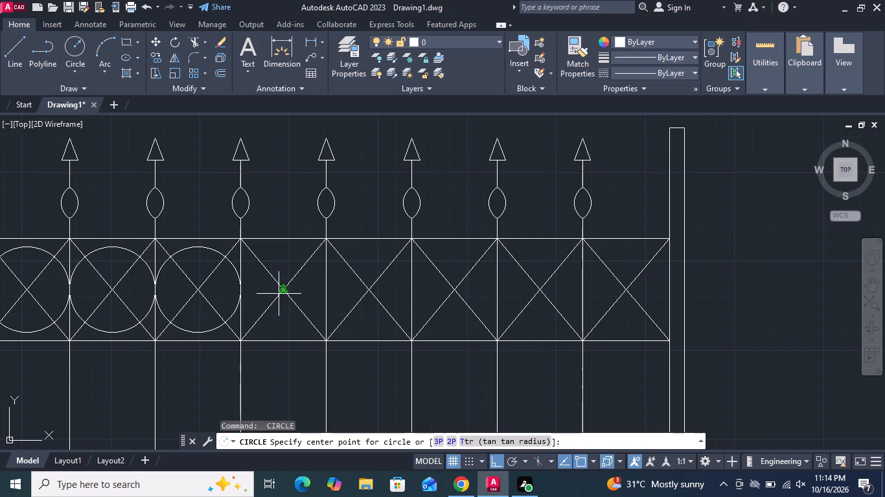
pyautogui.click(281, 291)
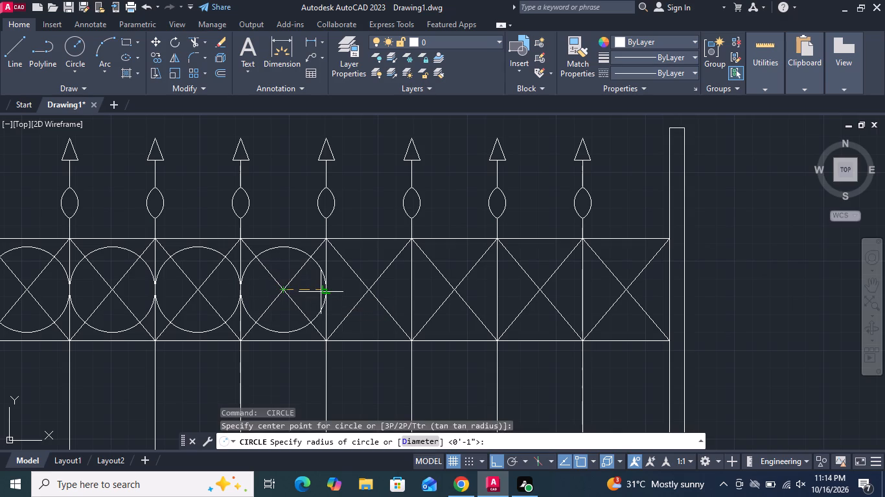
pyautogui.click(325, 291)
pyautogui.press('space')
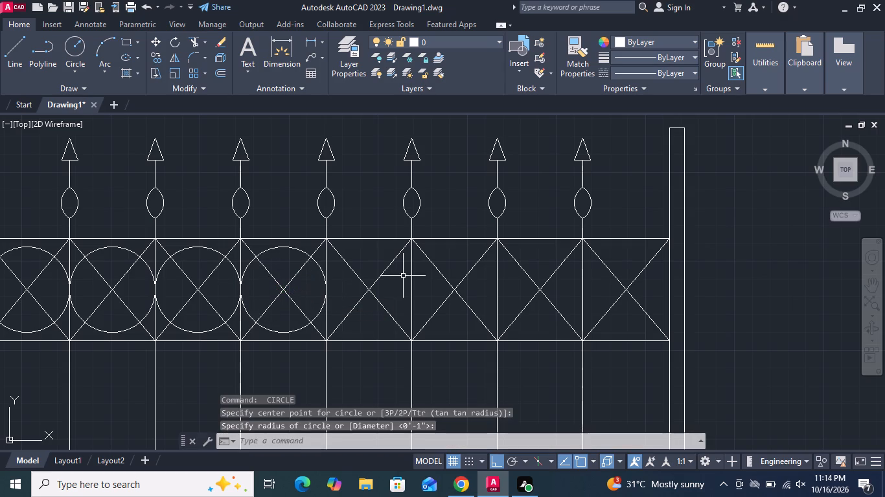
pyautogui.click(368, 289)
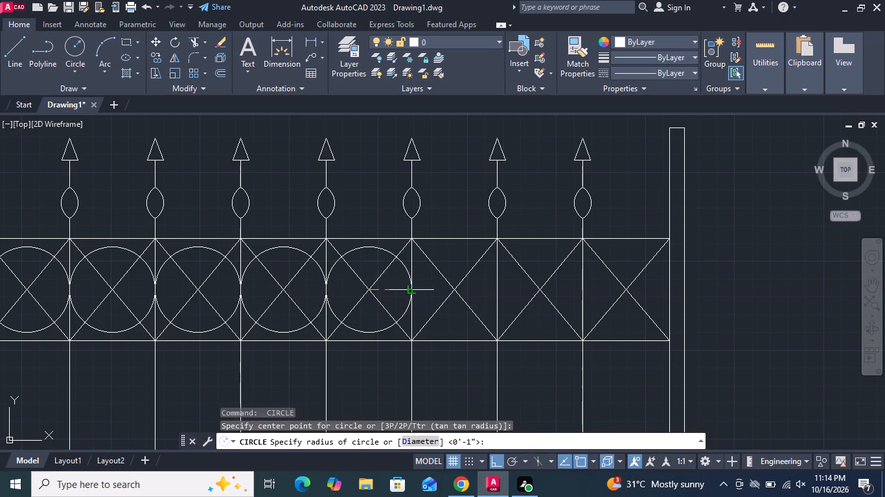
pyautogui.click(411, 289)
# Draw circles of about 1 inch radius at the diagonal crossings in the last three bays, the final one reaching the far post.
pyautogui.press('space')
pyautogui.click(452, 289)
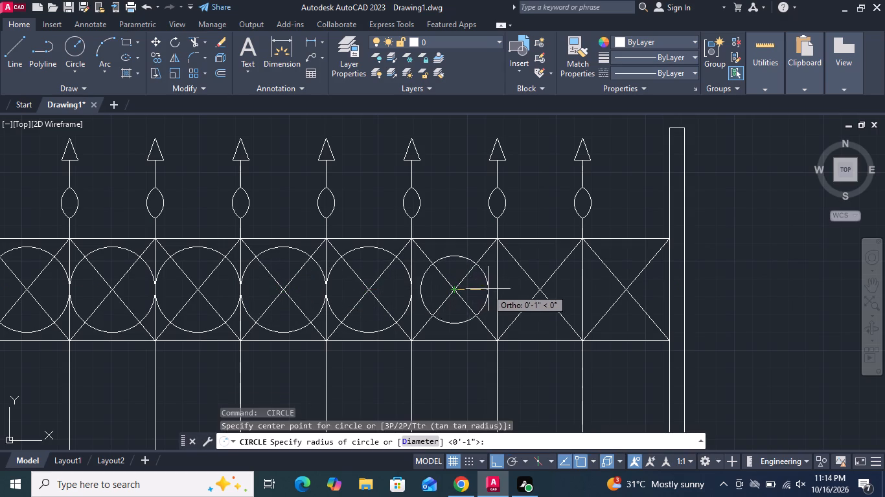
pyautogui.click(495, 292)
pyautogui.press('space')
pyautogui.click(540, 290)
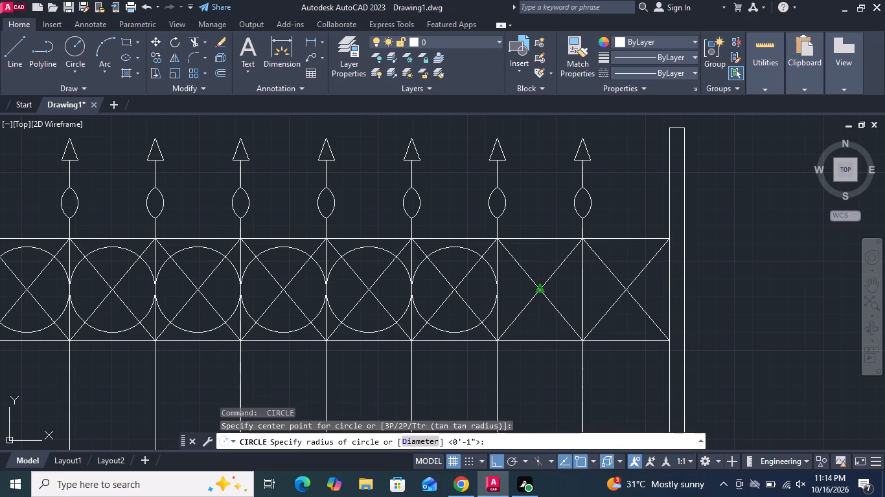
pyautogui.click(583, 293)
pyautogui.press('space')
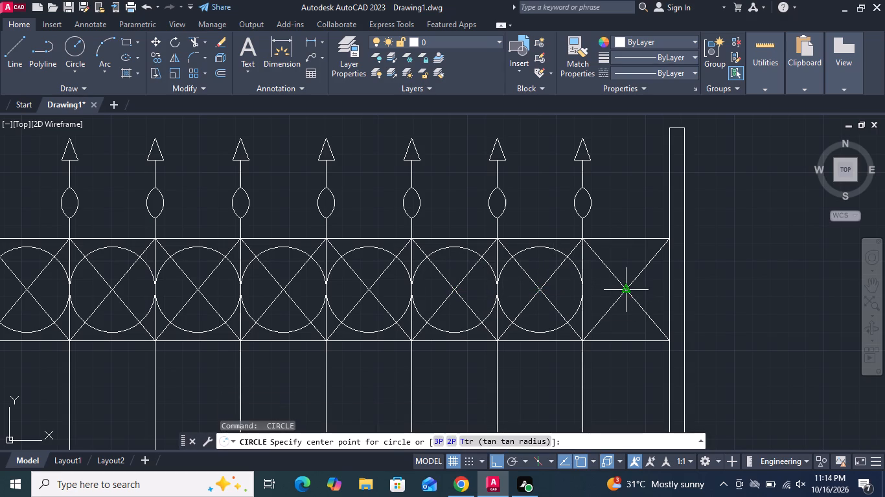
pyautogui.click(627, 291)
pyautogui.click(668, 292)
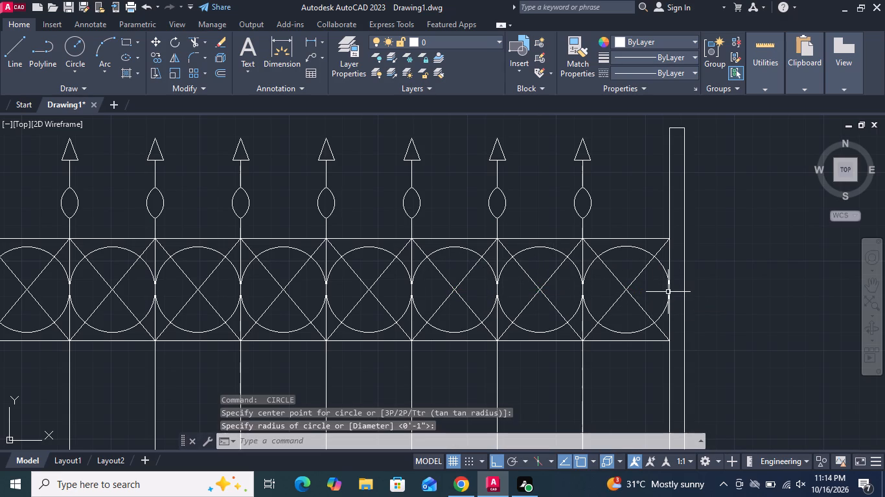
# Erase the construction diagonals in all sixteen bays of the fifth row's second fence's upper rail band, keeping the circles.
pyautogui.click(638, 311)
pyautogui.click(604, 278)
pyautogui.click(547, 311)
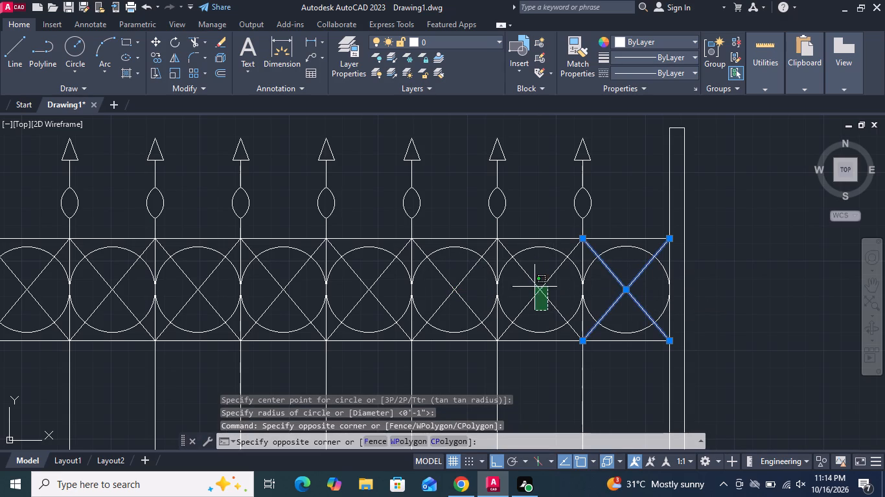
pyautogui.click(525, 275)
pyautogui.moveTo(467, 314); pyautogui.dragTo(463, 302)
pyautogui.click(435, 274)
pyautogui.click(374, 306)
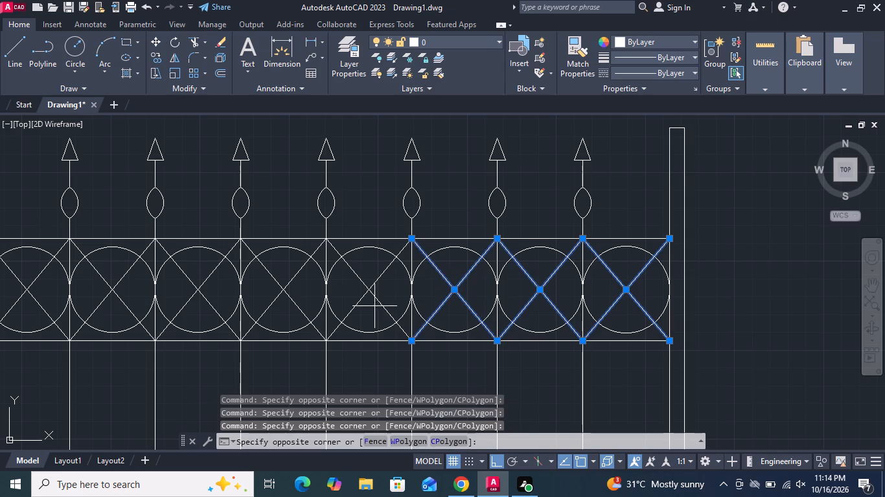
pyautogui.click(333, 270)
pyautogui.click(285, 307)
pyautogui.click(267, 280)
pyautogui.moveTo(303, 291); pyautogui.dragTo(500, 289, button='middle')
pyautogui.click(405, 307)
pyautogui.click(385, 279)
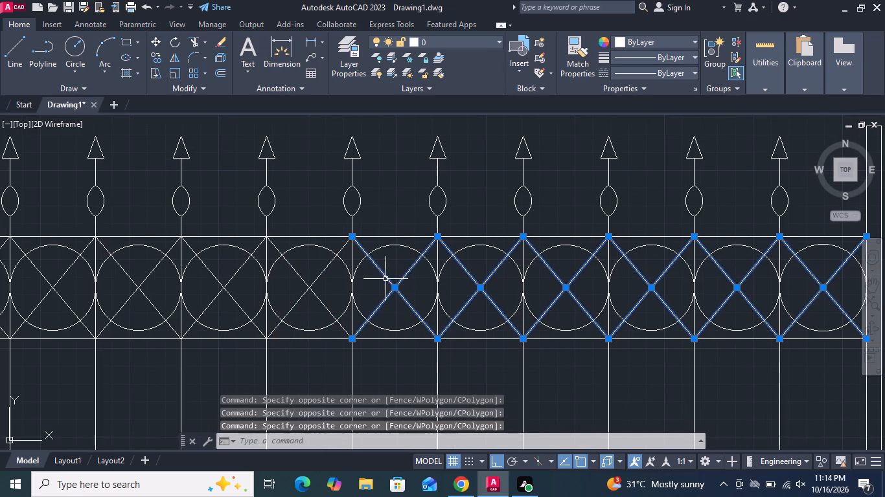
pyautogui.moveTo(323, 313); pyautogui.dragTo(317, 308)
pyautogui.click(293, 278)
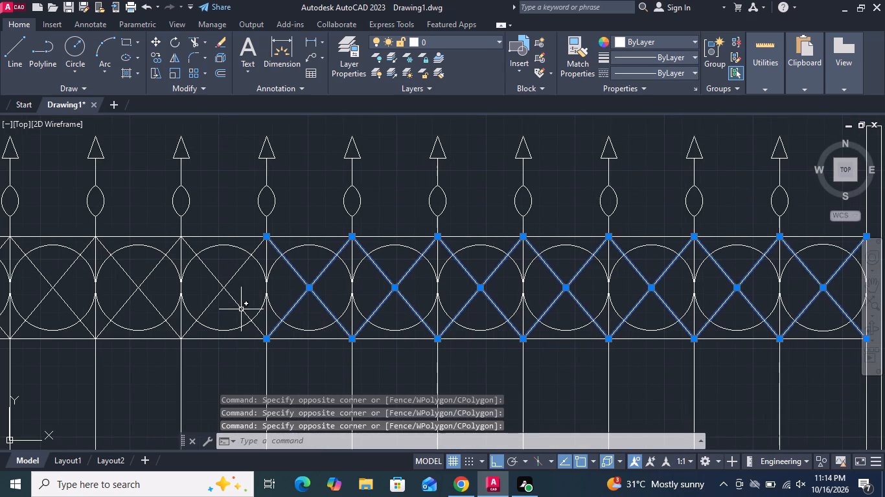
pyautogui.click(240, 309)
pyautogui.click(231, 309)
pyautogui.moveTo(198, 297); pyautogui.dragTo(205, 297)
pyautogui.moveTo(274, 300); pyautogui.dragTo(619, 313, button='middle')
pyautogui.moveTo(494, 331); pyautogui.dragTo(494, 325)
pyautogui.click(466, 285)
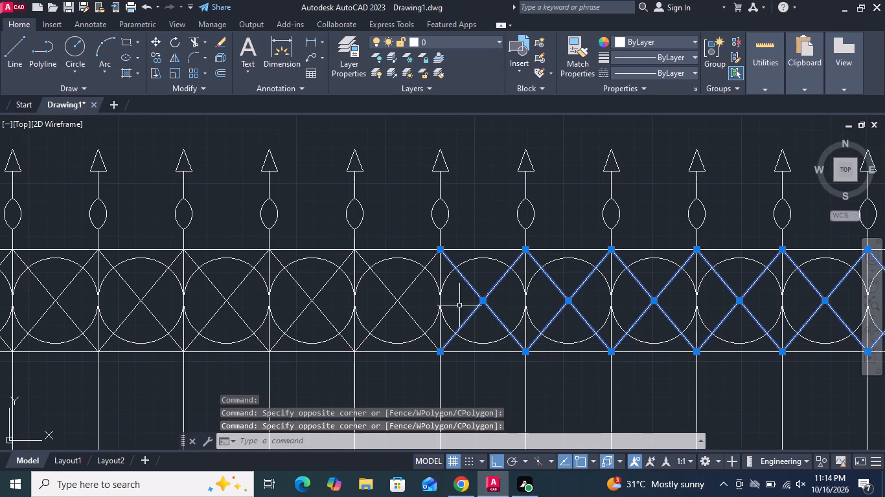
pyautogui.click(406, 329)
pyautogui.click(376, 282)
pyautogui.click(315, 322)
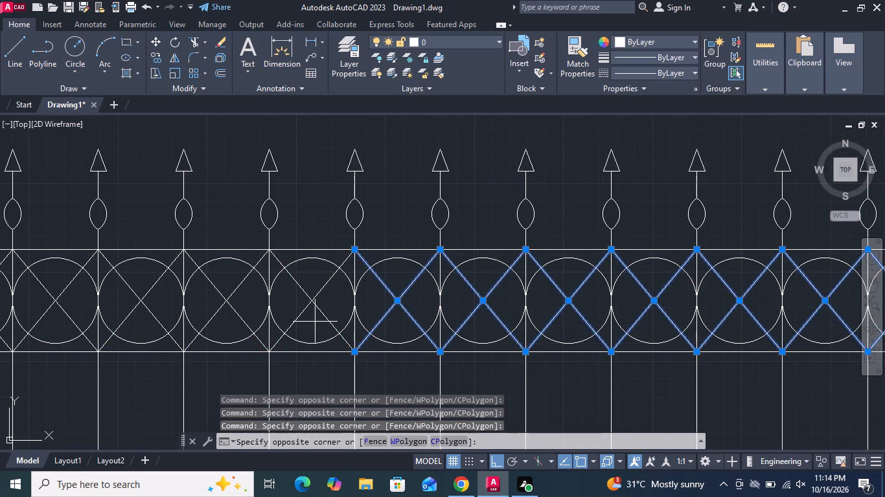
pyautogui.moveTo(292, 283); pyautogui.dragTo(299, 290)
pyautogui.moveTo(417, 294); pyautogui.dragTo(696, 294, button='middle')
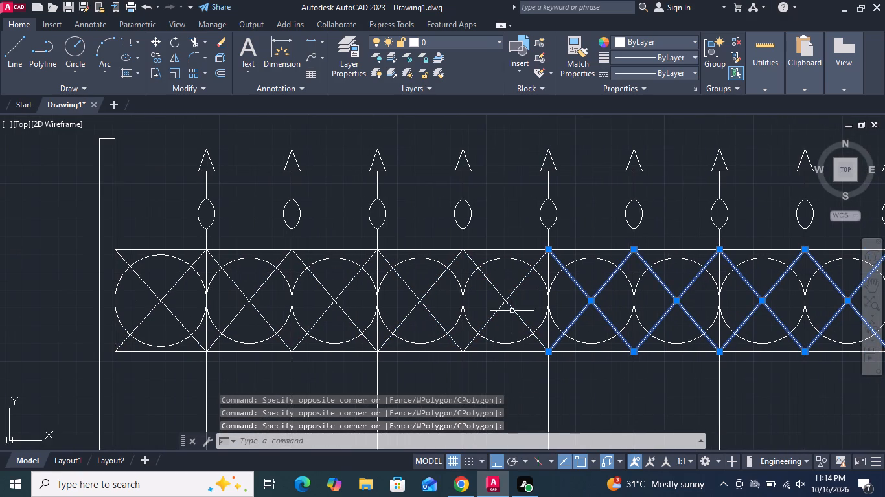
pyautogui.click(513, 312)
pyautogui.click(506, 319)
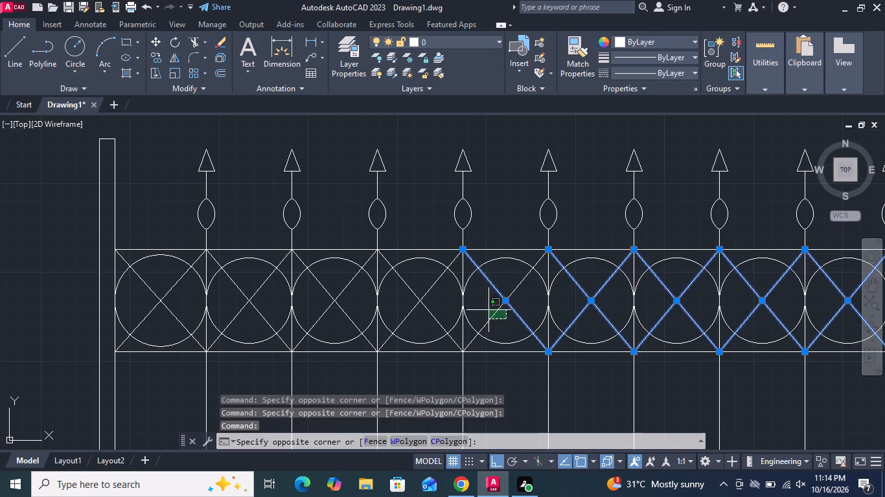
pyautogui.click(488, 310)
pyautogui.click(423, 315)
pyautogui.click(406, 293)
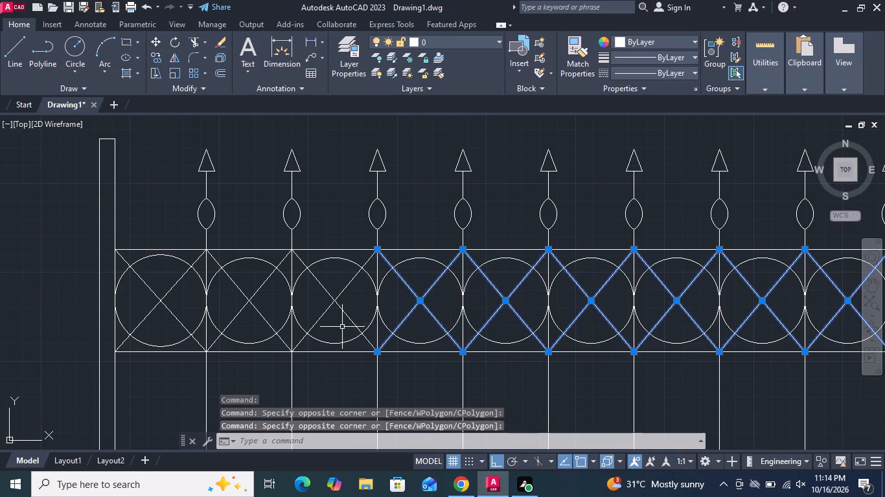
pyautogui.click(342, 327)
pyautogui.click(330, 292)
pyautogui.click(252, 322)
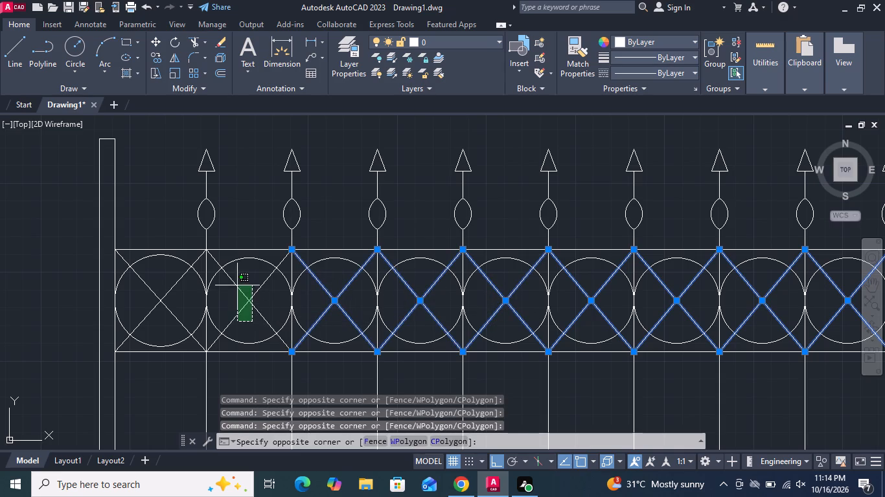
pyautogui.click(237, 285)
pyautogui.moveTo(174, 327); pyautogui.dragTo(174, 322)
pyautogui.click(154, 288)
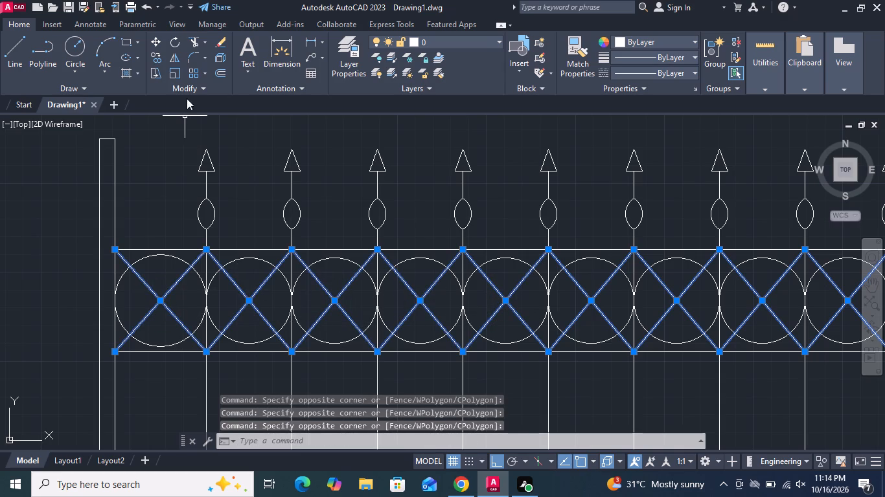
pyautogui.click(220, 39)
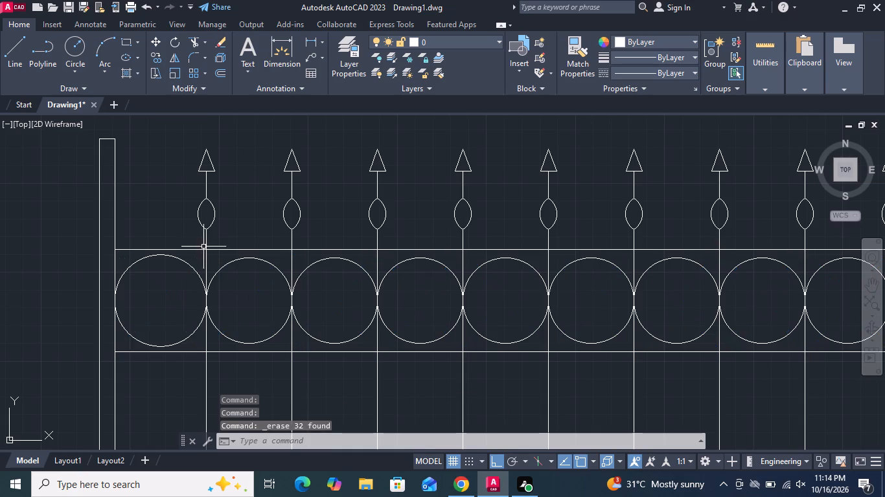
# Draw a zigzag line across the third fence's upper rail band, from the first post's lower rail corner to the seventh bar's top.
pyautogui.scroll(-6, 192, 255)
pyautogui.scroll(2, 317, 254)
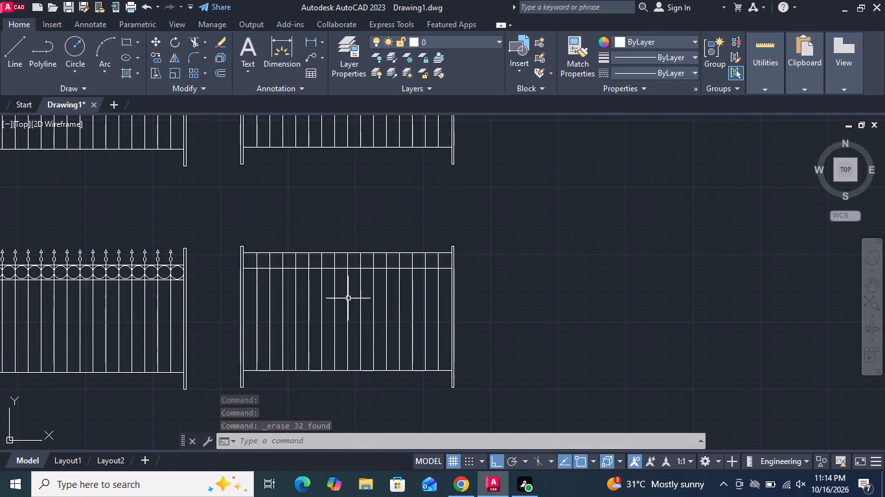
pyautogui.scroll(1, 349, 299)
pyautogui.middleClick(300, 265)
pyautogui.scroll(1, 299, 265)
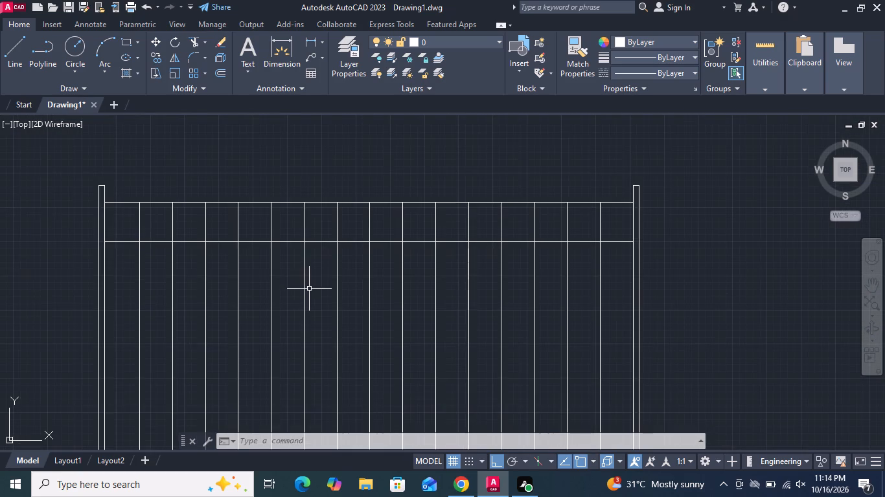
pyautogui.moveTo(309, 288); pyautogui.dragTo(252, 265, button='middle')
pyautogui.click(12, 46)
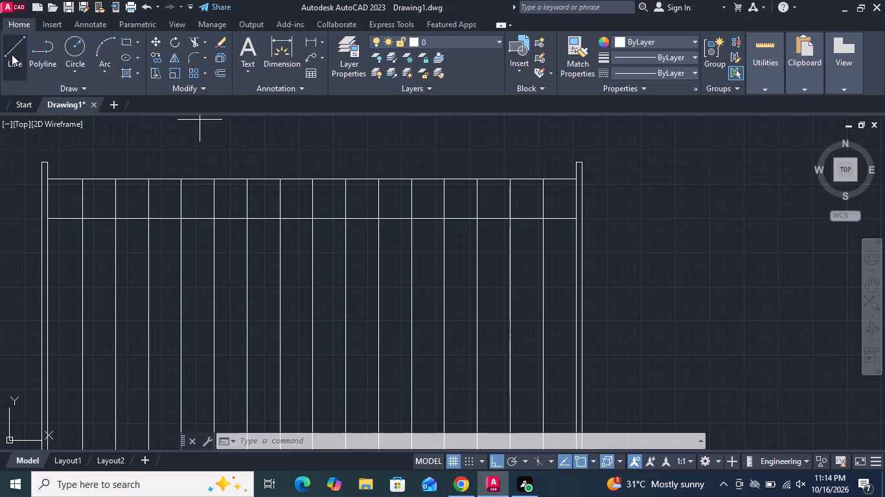
pyautogui.click(49, 218)
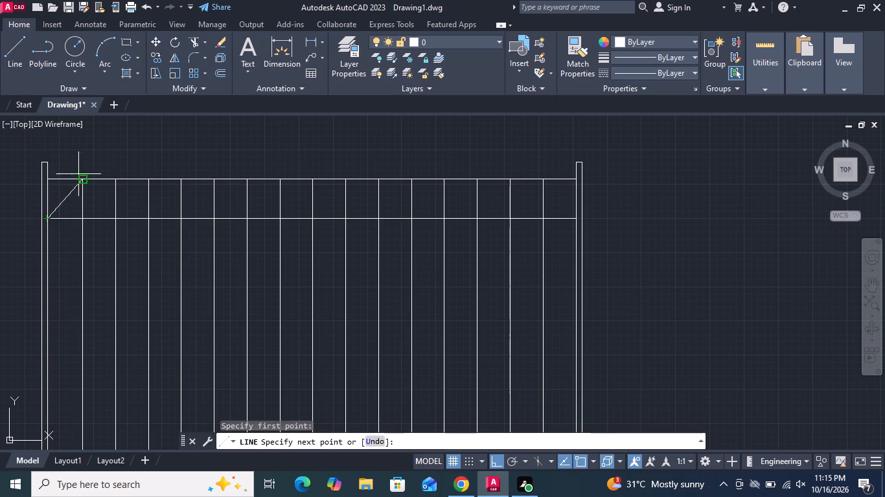
pyautogui.click(80, 180)
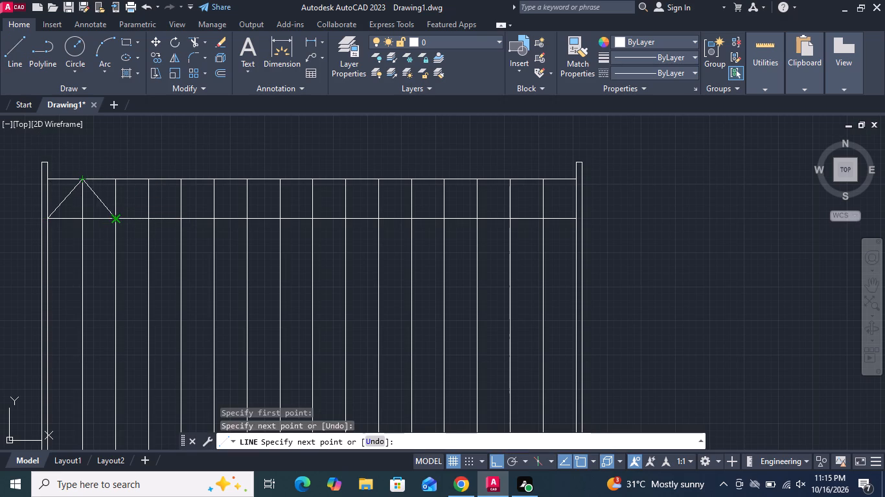
pyautogui.click(113, 217)
pyautogui.moveTo(149, 179); pyautogui.dragTo(155, 190)
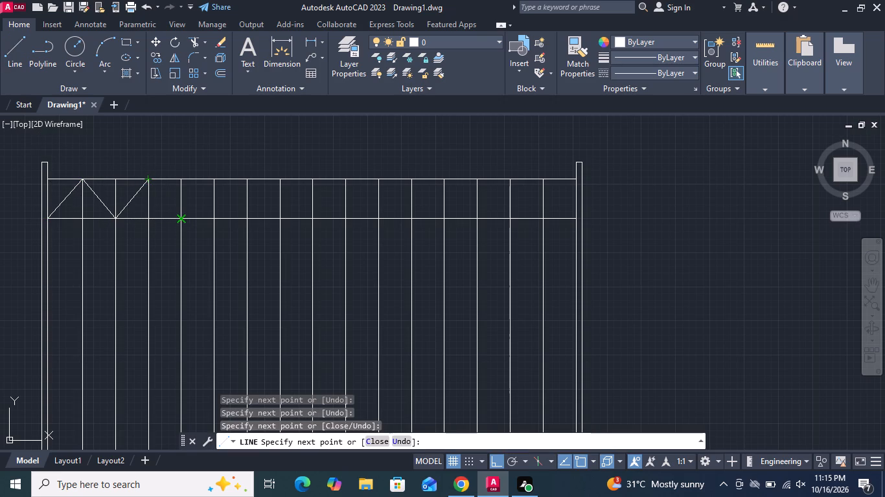
pyautogui.click(181, 219)
pyautogui.click(214, 182)
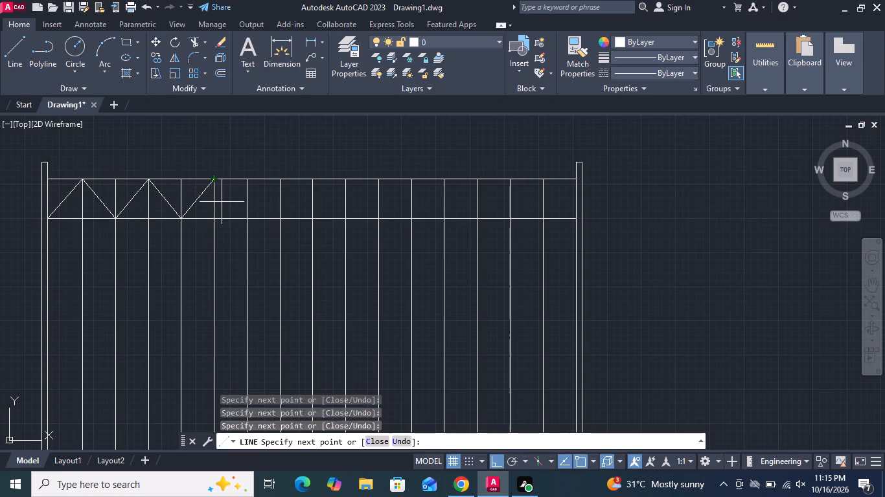
pyautogui.click(247, 219)
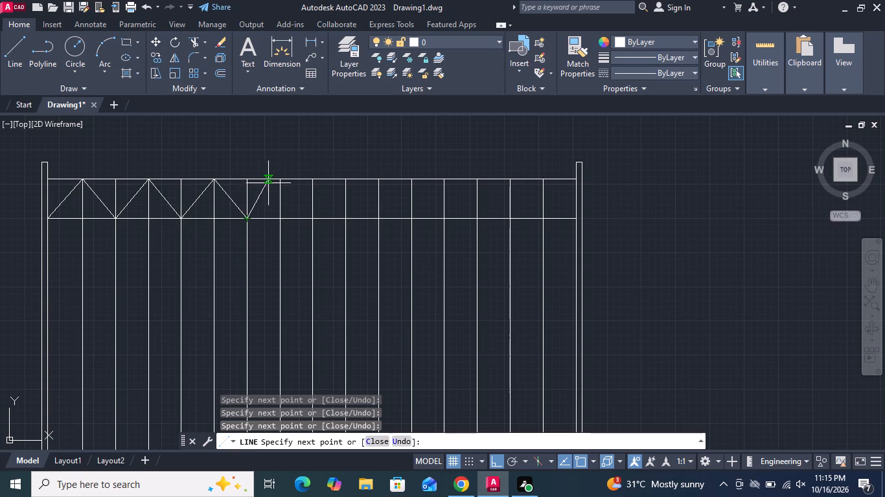
pyautogui.click(278, 180)
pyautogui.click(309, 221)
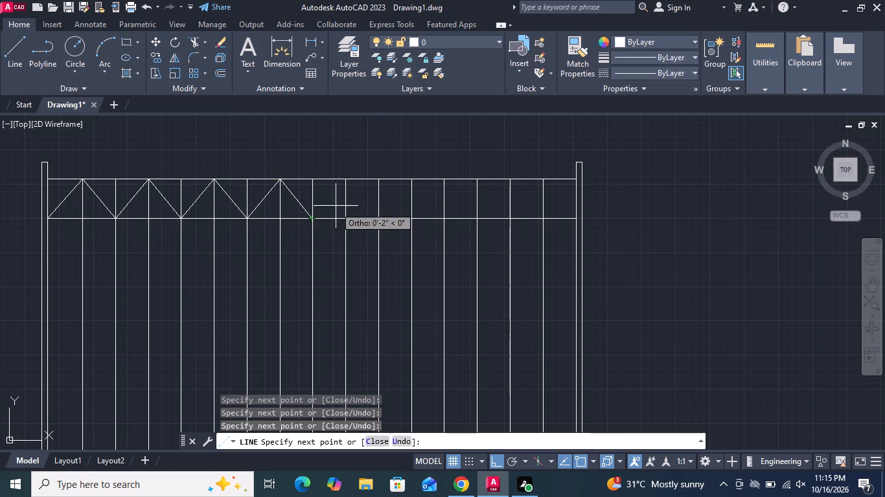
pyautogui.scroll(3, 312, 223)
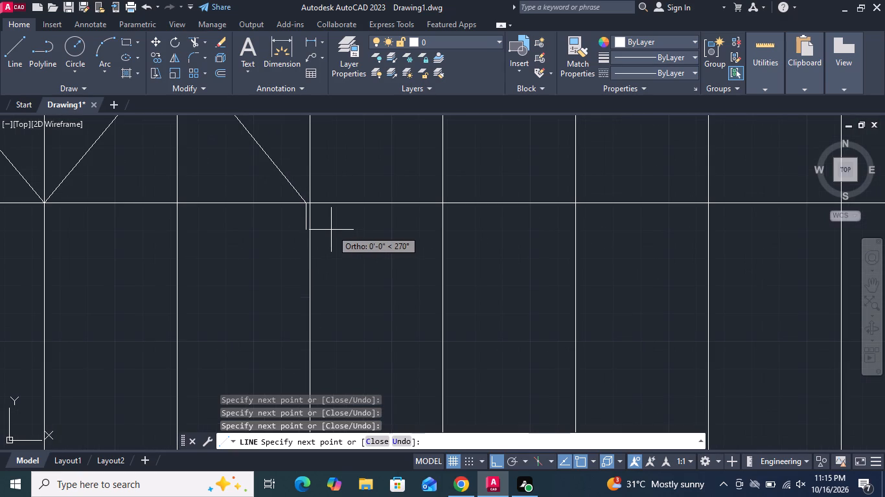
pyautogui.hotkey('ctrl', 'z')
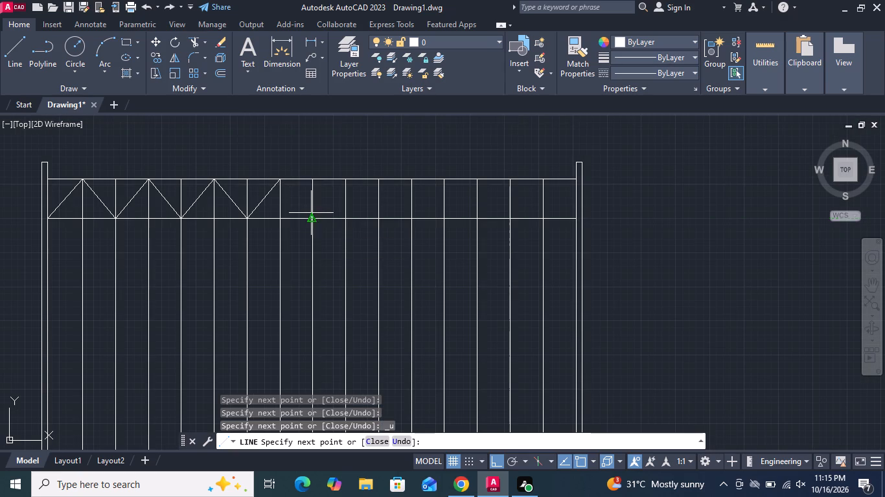
# Continue the zigzag from the seventh bar's top through the remaining bays, ending at the far post's lower rail corner.
pyautogui.scroll(4, 312, 214)
pyautogui.click(303, 236)
pyautogui.scroll(-1, 321, 294)
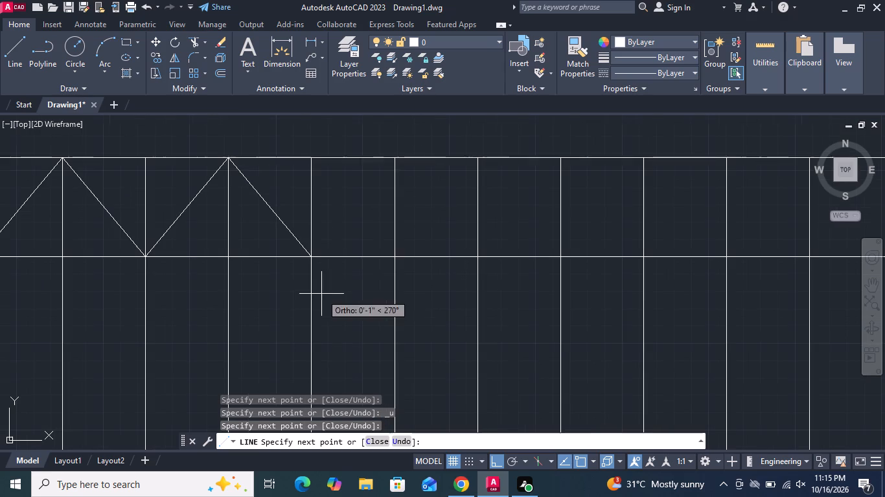
pyautogui.click(393, 159)
pyautogui.moveTo(352, 218); pyautogui.dragTo(350, 218, button='middle')
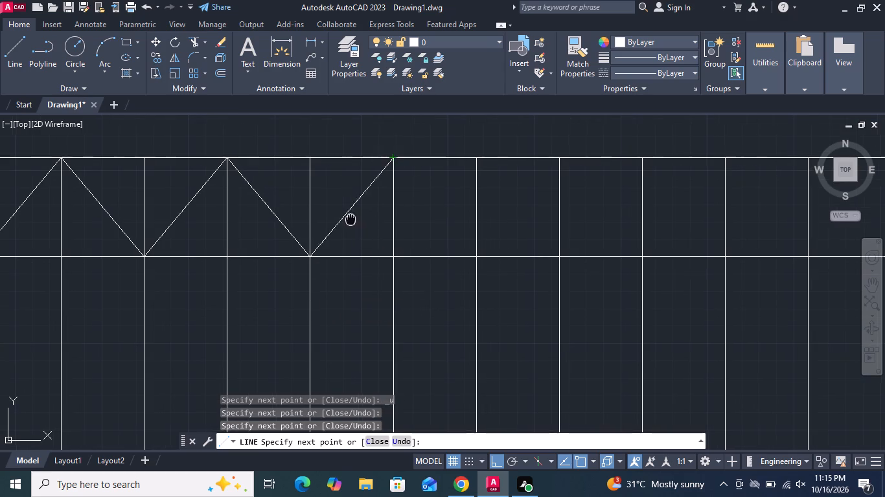
pyautogui.moveTo(350, 218); pyautogui.dragTo(198, 255, button='middle')
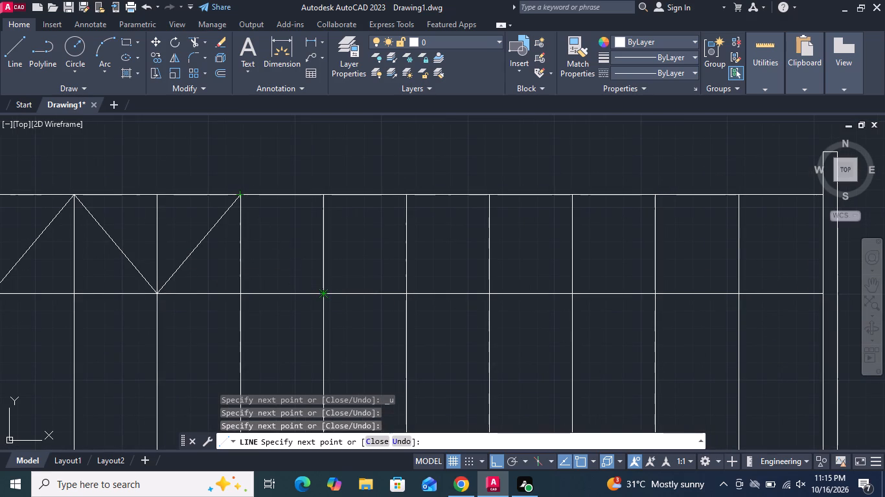
pyautogui.click(322, 294)
pyautogui.click(408, 192)
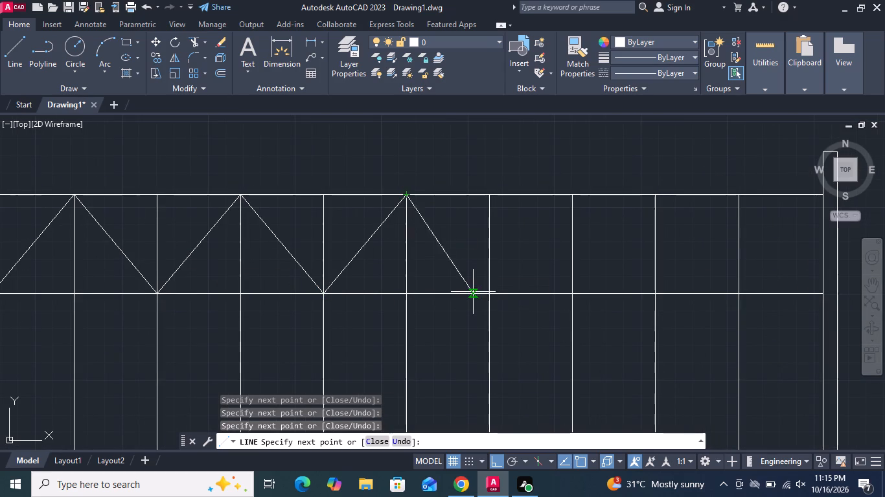
pyautogui.click(490, 296)
pyautogui.moveTo(439, 282); pyautogui.dragTo(187, 288, button='middle')
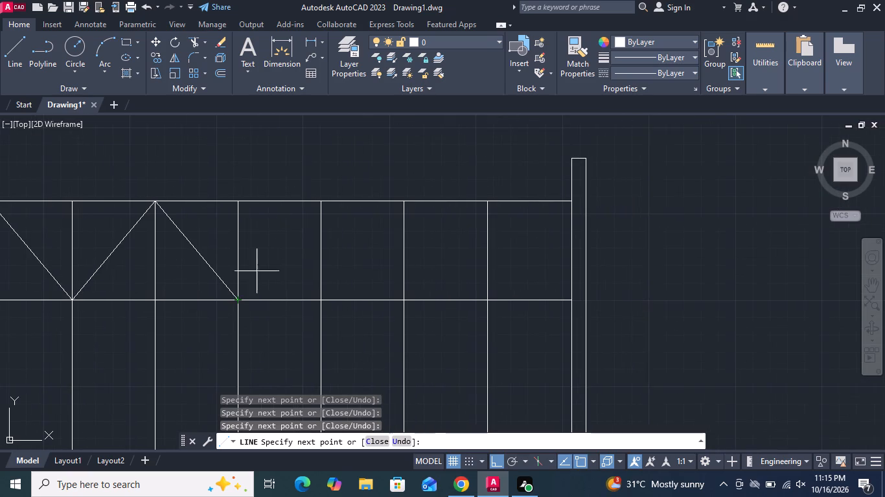
pyautogui.click(322, 201)
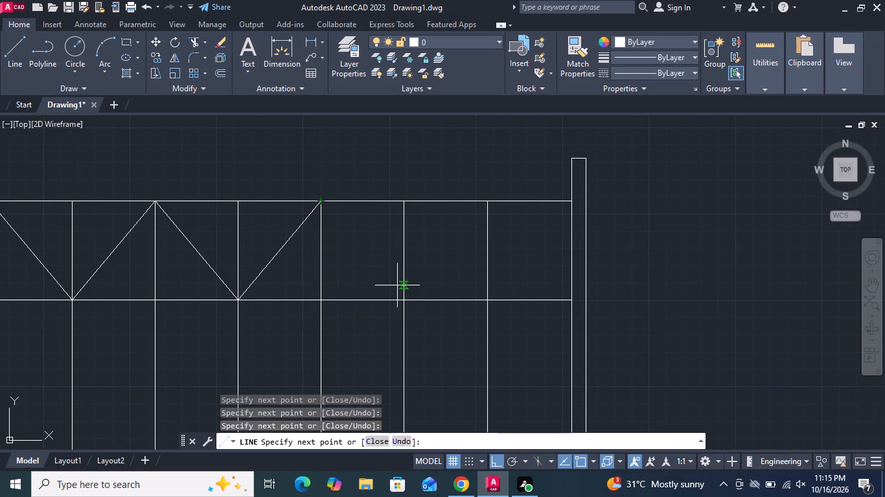
pyautogui.click(402, 299)
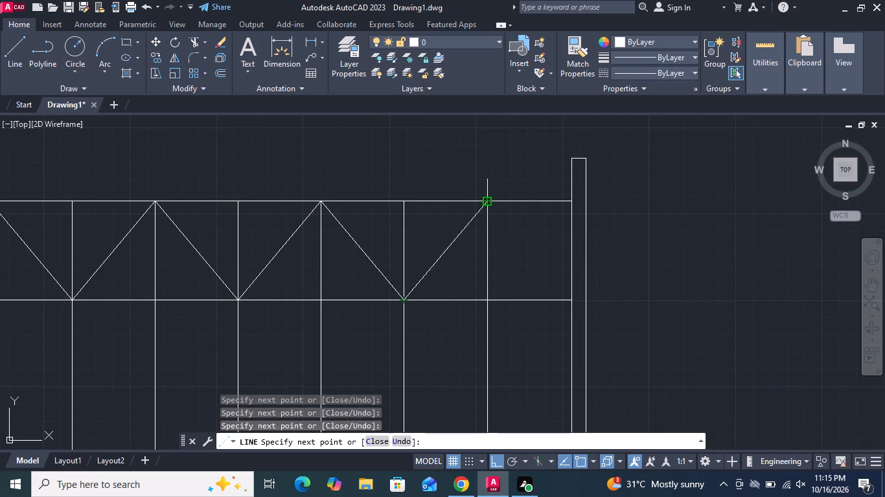
pyautogui.click(486, 201)
pyautogui.click(571, 301)
pyautogui.press('space')
# Draw an opposing zigzag line in the third fence's upper rail band, from the far post's upper rail corner to the sixth bar's top.
pyautogui.press('space')
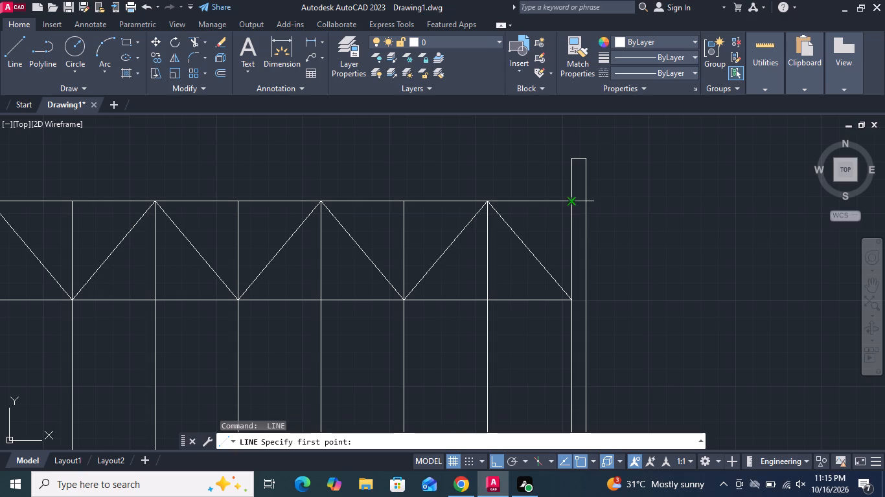
pyautogui.moveTo(571, 199); pyautogui.dragTo(566, 210)
pyautogui.click(488, 302)
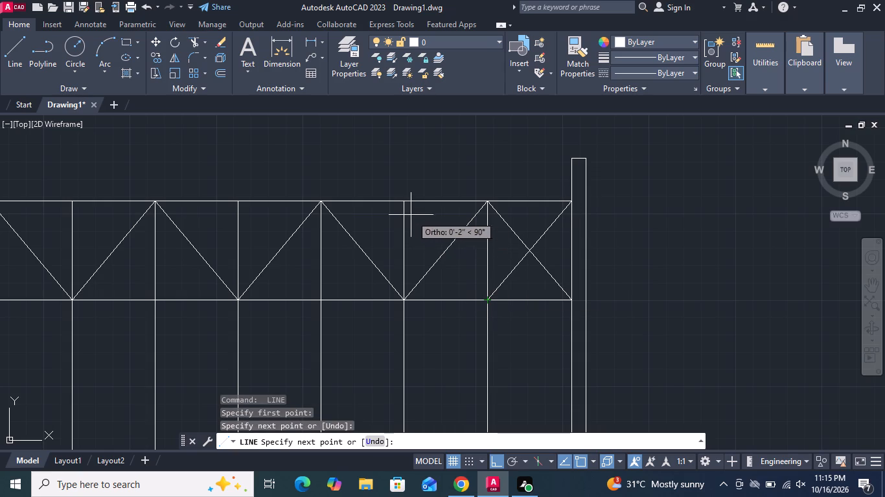
pyautogui.click(404, 203)
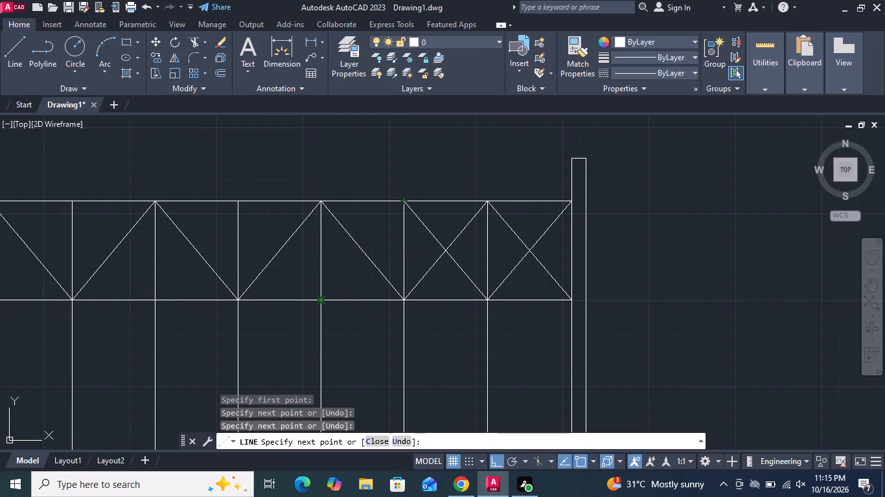
pyautogui.click(320, 298)
pyautogui.click(235, 205)
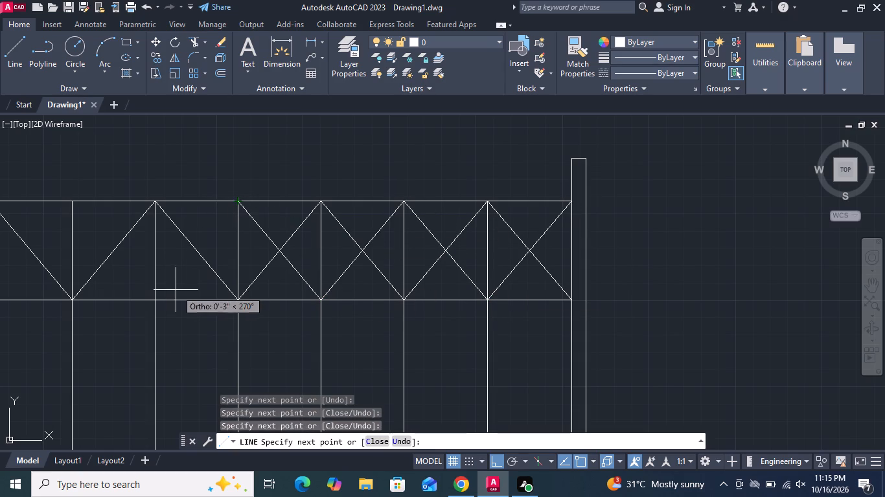
pyautogui.click(156, 297)
pyautogui.click(73, 203)
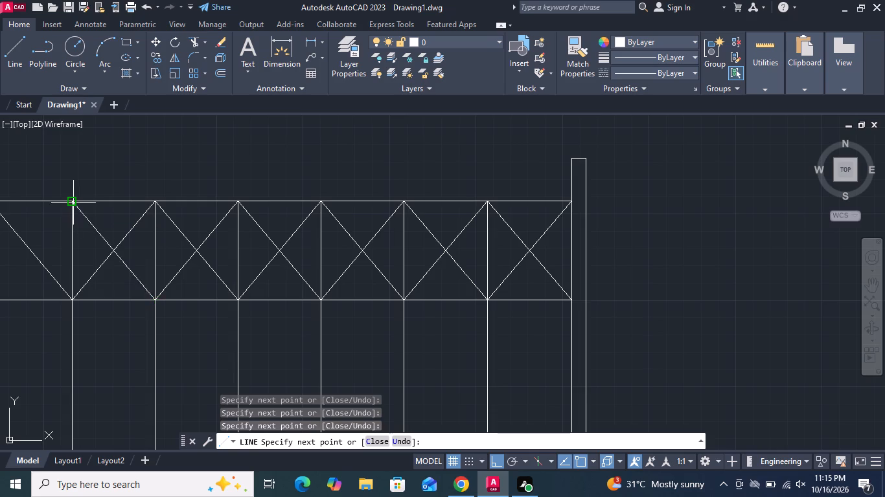
pyautogui.moveTo(86, 219); pyautogui.dragTo(439, 214, button='middle')
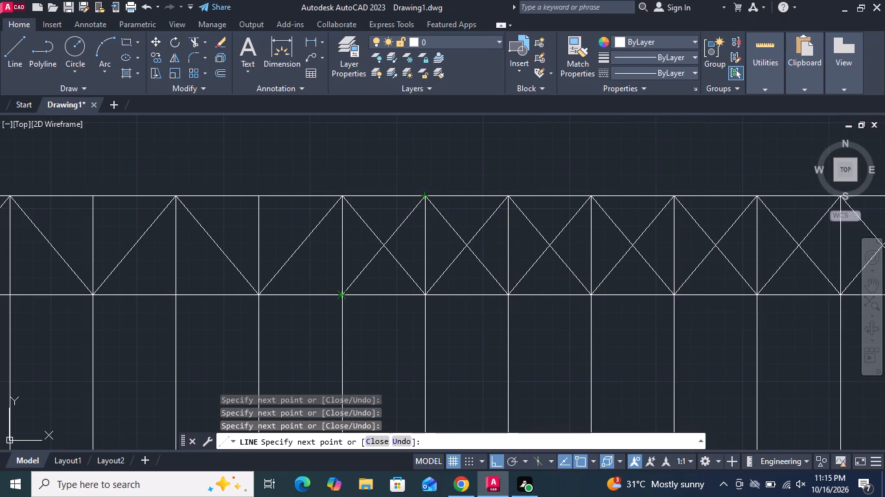
pyautogui.click(341, 292)
pyautogui.moveTo(259, 195); pyautogui.dragTo(253, 201)
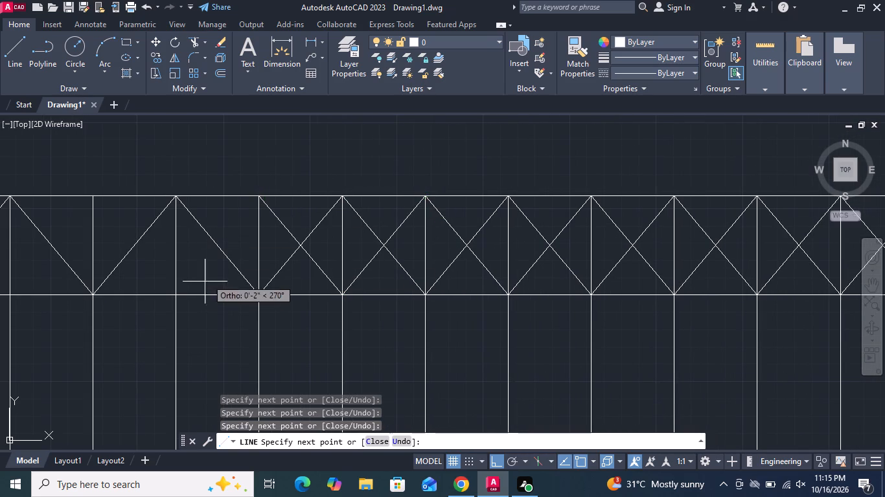
pyautogui.click(175, 296)
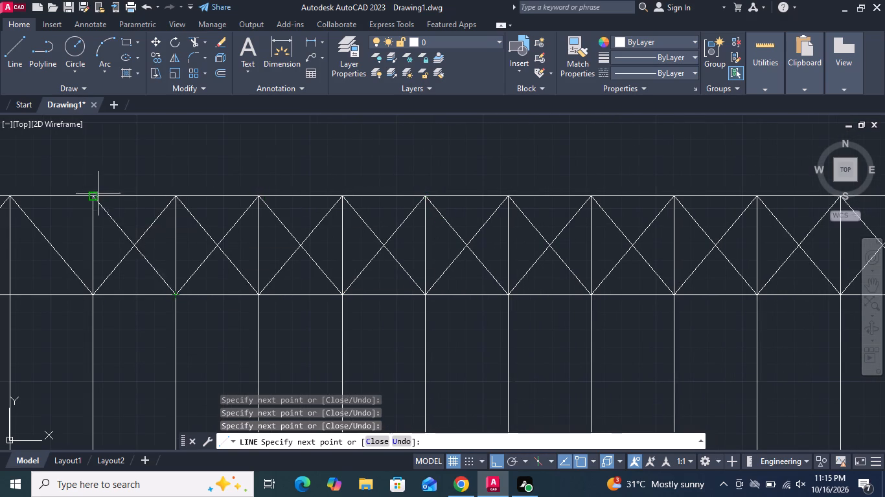
pyautogui.click(95, 197)
# Continue the opposing zigzag from the sixth bar's top through the remaining bays, ending at the first post's upper rail corner.
pyautogui.moveTo(129, 218); pyautogui.dragTo(388, 216, button='middle')
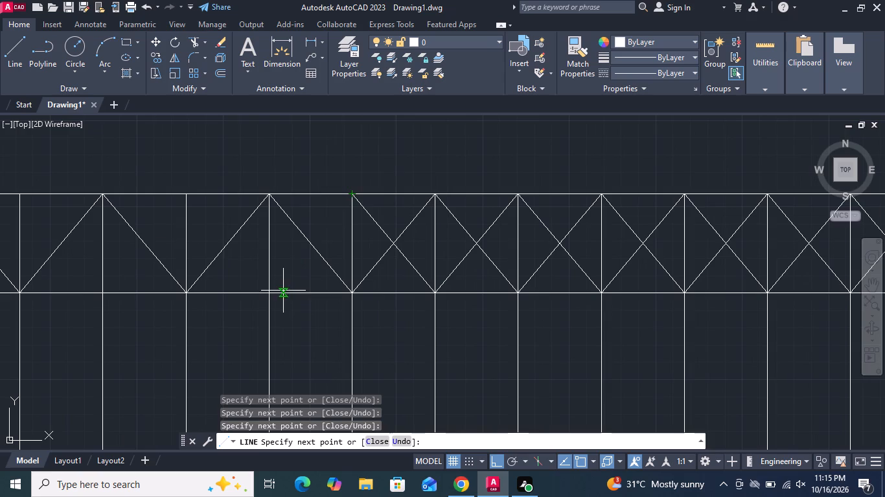
pyautogui.click(269, 293)
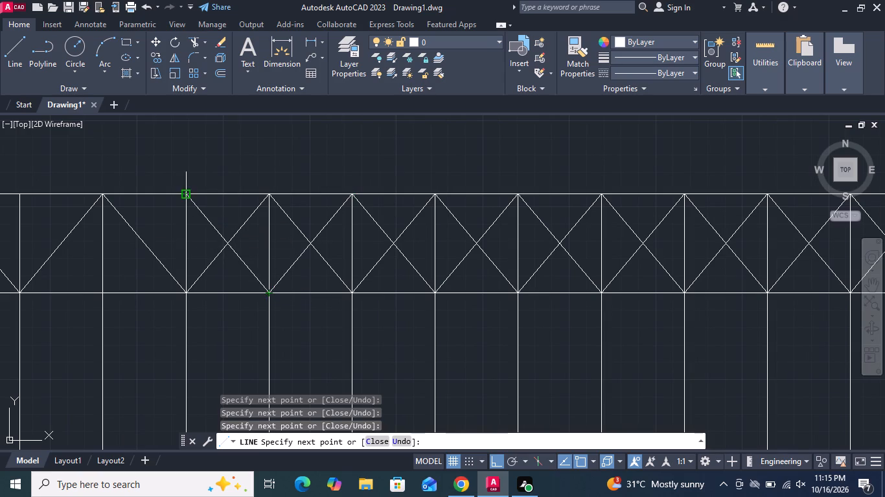
pyautogui.click(184, 190)
pyautogui.click(106, 293)
pyautogui.moveTo(141, 271); pyautogui.dragTo(435, 278, button='middle')
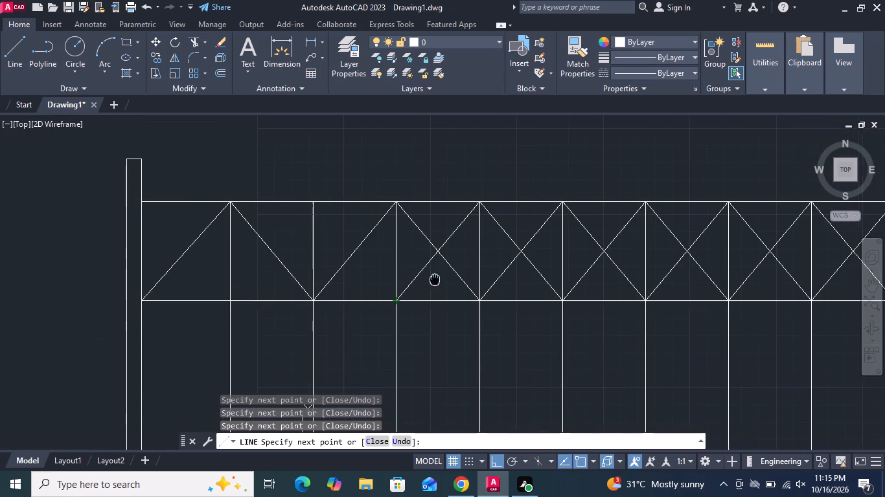
pyautogui.moveTo(435, 278); pyautogui.dragTo(436, 278, button='middle')
pyautogui.click(314, 202)
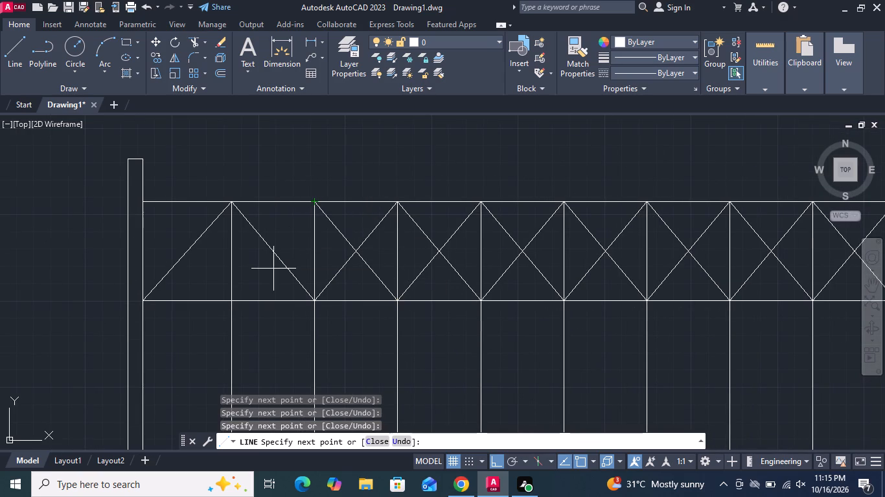
pyautogui.click(229, 300)
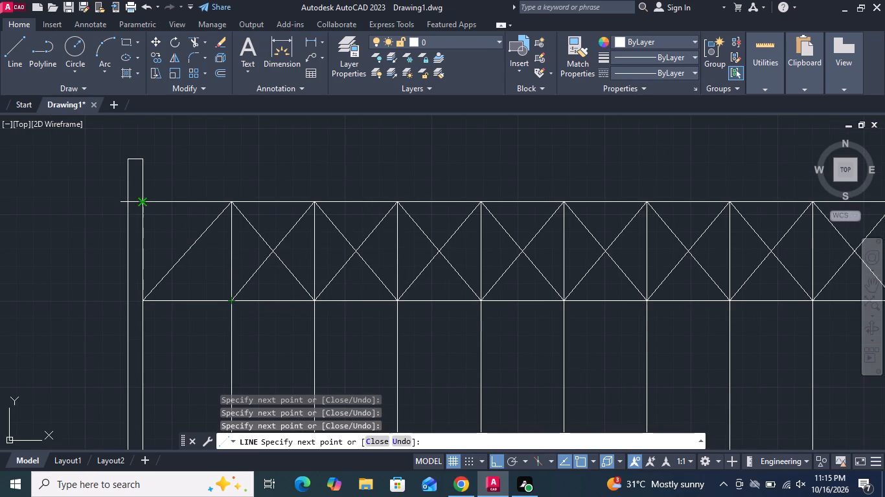
pyautogui.click(142, 203)
pyautogui.press('space')
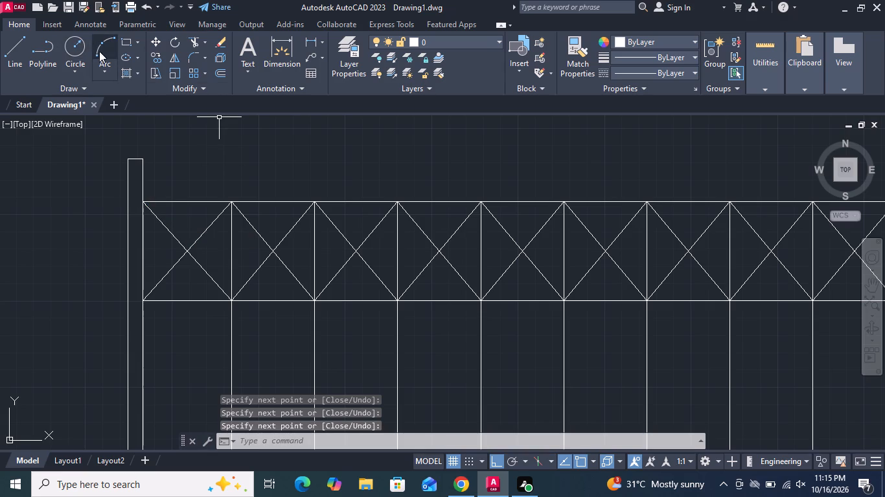
# Draw circles of about 1 inch radius at the diagonal crossings in the first three bays, each reaching its bay's far bar.
pyautogui.click(73, 53)
pyautogui.scroll(1, 240, 246)
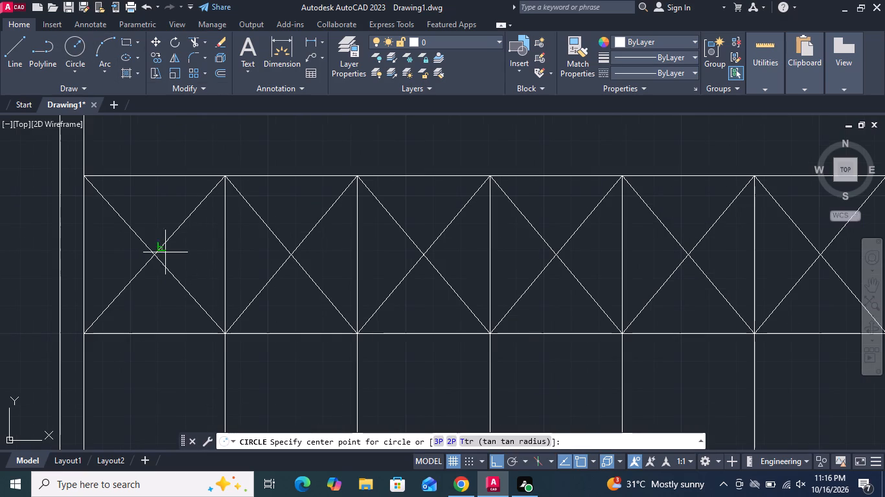
pyautogui.click(155, 254)
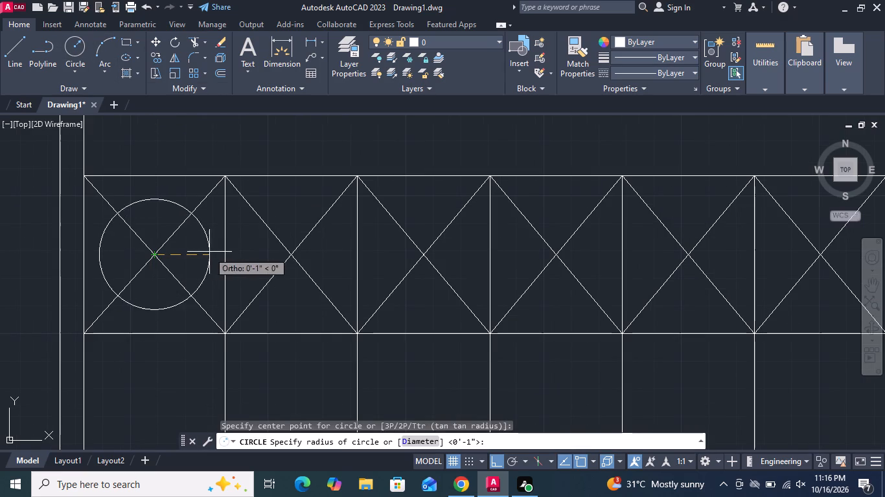
pyautogui.click(223, 255)
pyautogui.press('space')
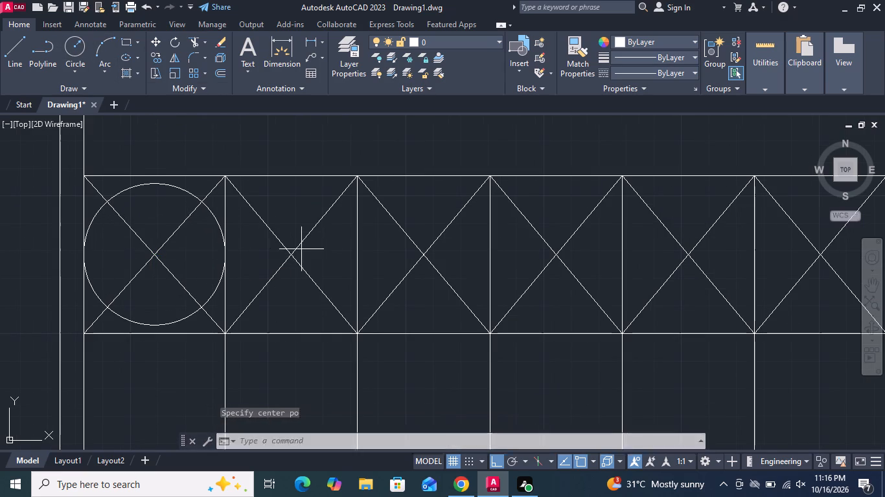
pyautogui.click(293, 256)
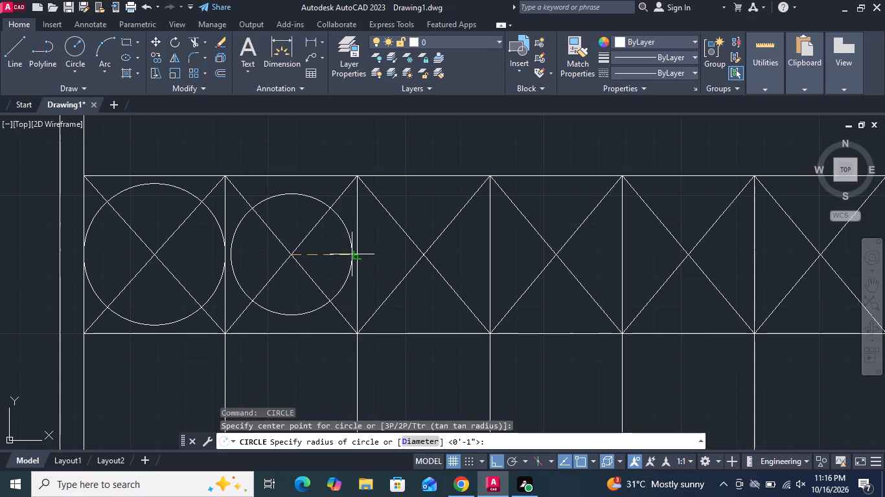
pyautogui.click(357, 256)
pyautogui.press('space')
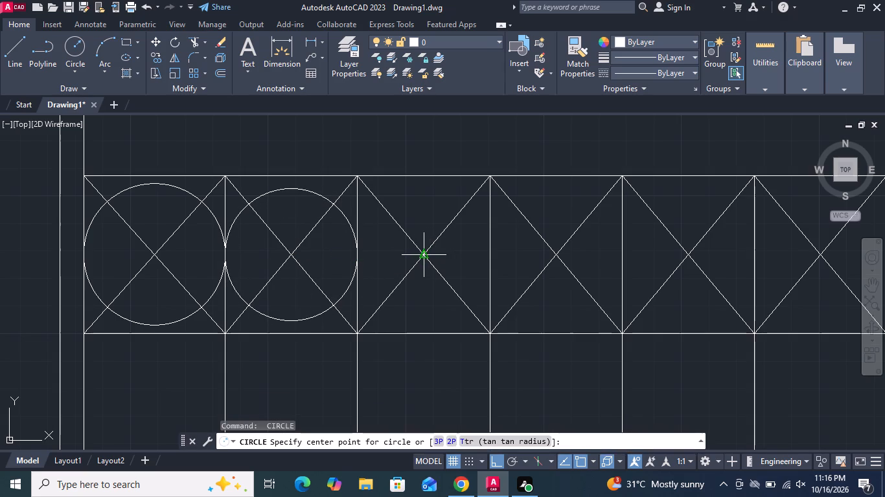
pyautogui.click(422, 256)
pyautogui.click(487, 255)
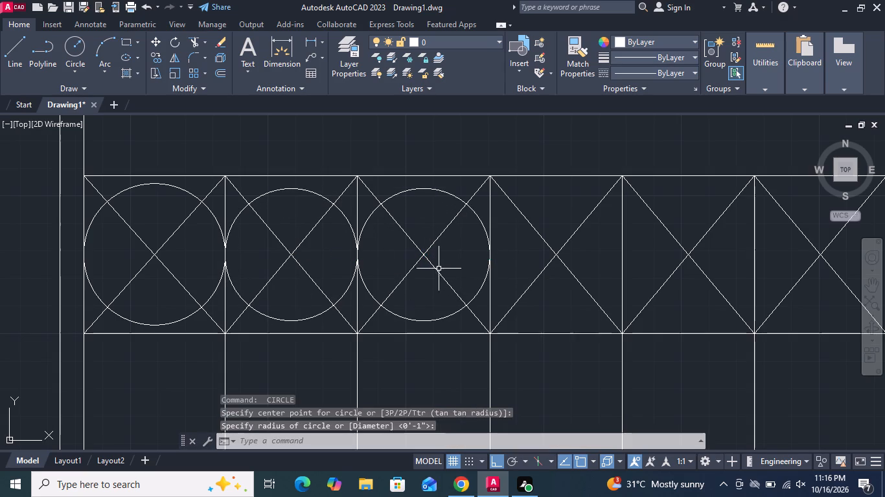
# Draw circles of about 1 inch radius at the diagonal crossings in the fourth and fifth bays, each reaching the next bar.
pyautogui.moveTo(441, 265); pyautogui.dragTo(115, 269, button='middle')
pyautogui.press('space')
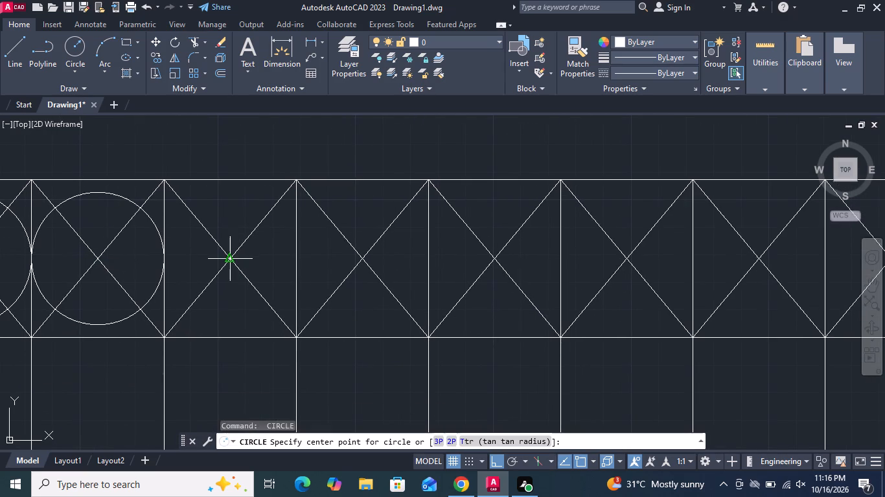
pyautogui.click(232, 258)
pyautogui.click(296, 258)
pyautogui.press('space')
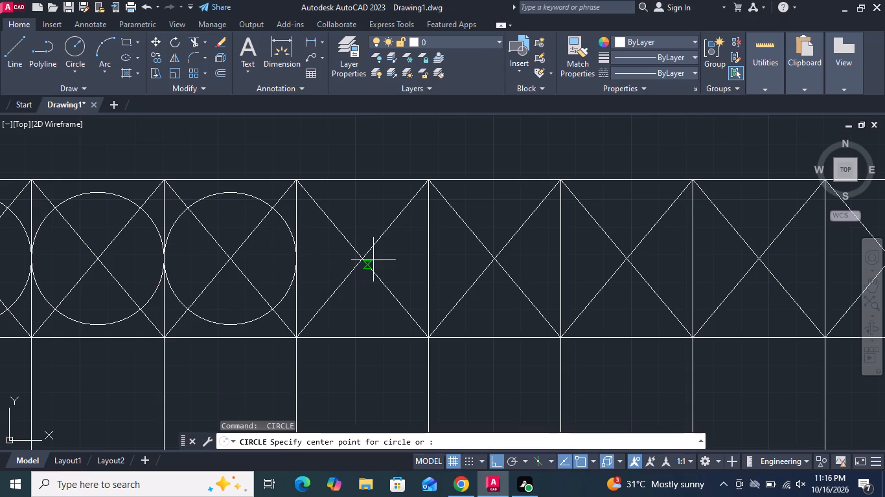
pyautogui.click(358, 261)
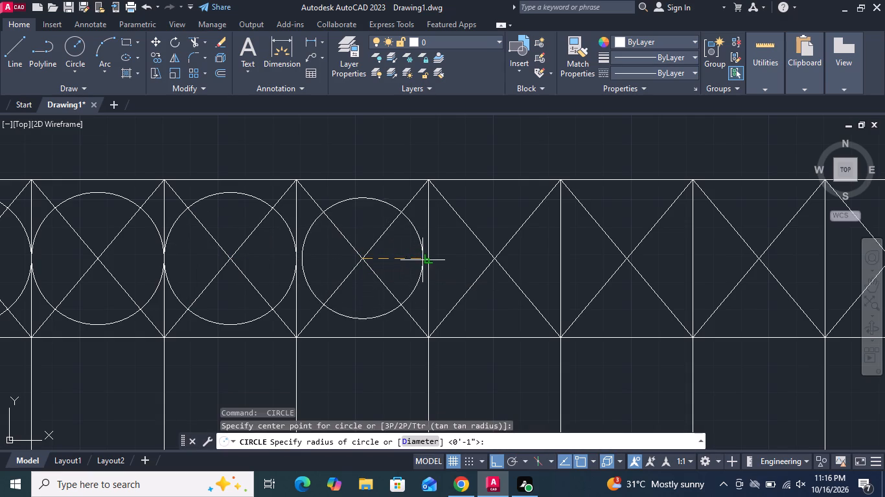
pyautogui.click(426, 258)
# Draw circles of about 1 inch radius at the diagonal crossings in the sixth, seventh and eighth bays, each reaching the next bar.
pyautogui.moveTo(415, 267); pyautogui.dragTo(106, 269, button='middle')
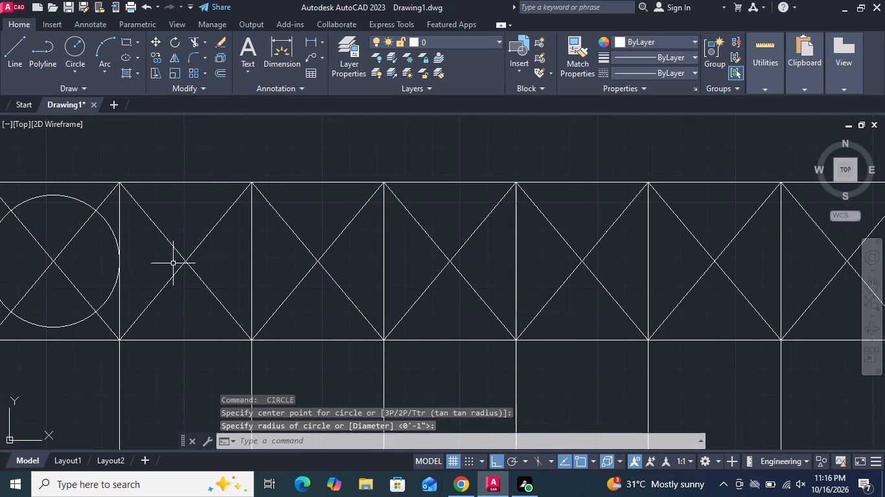
pyautogui.press('space')
pyautogui.click(188, 259)
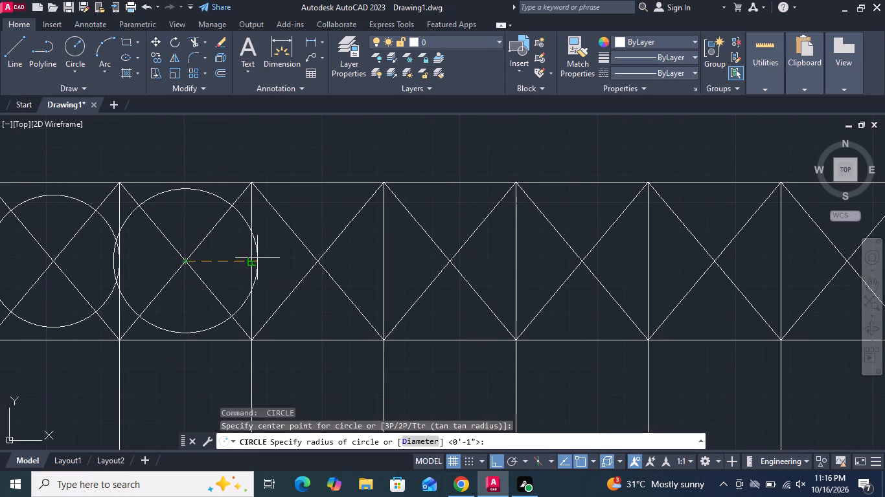
pyautogui.click(251, 259)
pyautogui.press('space')
pyautogui.click(319, 262)
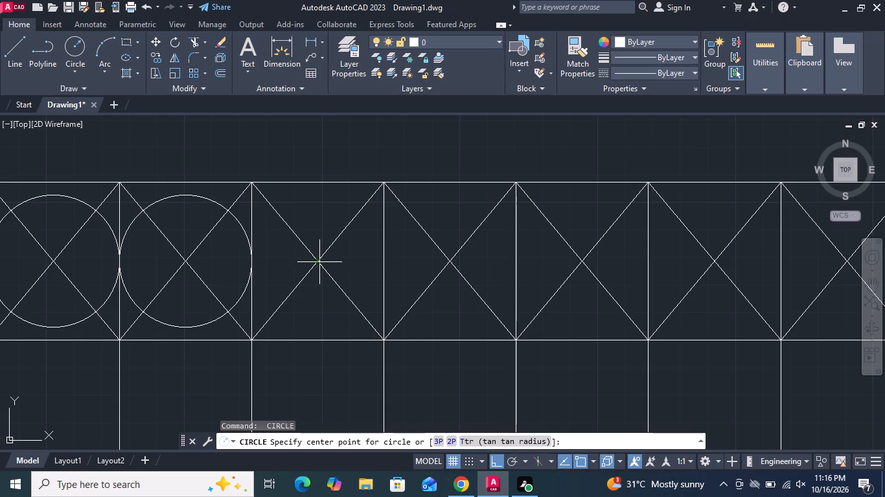
pyautogui.click(383, 263)
pyautogui.press('space')
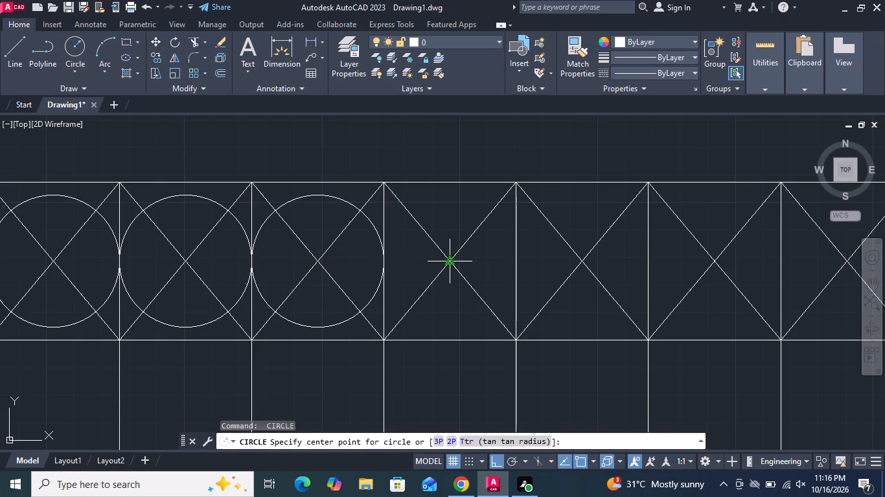
pyautogui.click(450, 260)
pyautogui.click(517, 261)
# Draw circles of about 1 inch radius at the diagonal crossings in the ninth, tenth and eleventh bays, each reaching the next bar.
pyautogui.moveTo(489, 275); pyautogui.dragTo(46, 278, button='middle')
pyautogui.press('space')
pyautogui.click(141, 263)
pyautogui.click(206, 261)
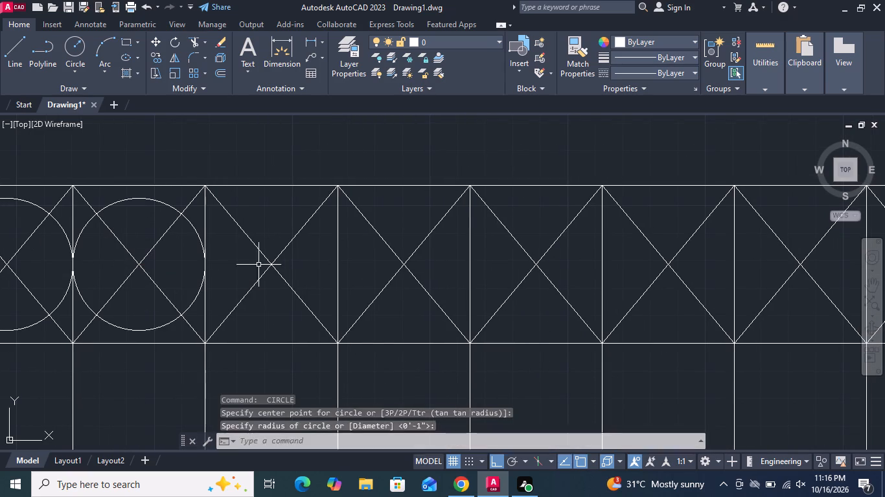
pyautogui.press('space')
pyautogui.click(273, 262)
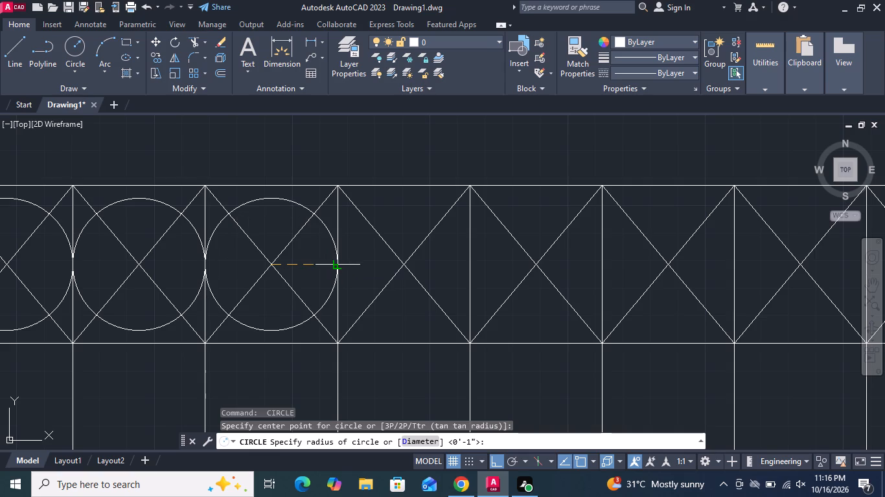
pyautogui.click(335, 262)
pyautogui.press('space')
pyautogui.click(402, 267)
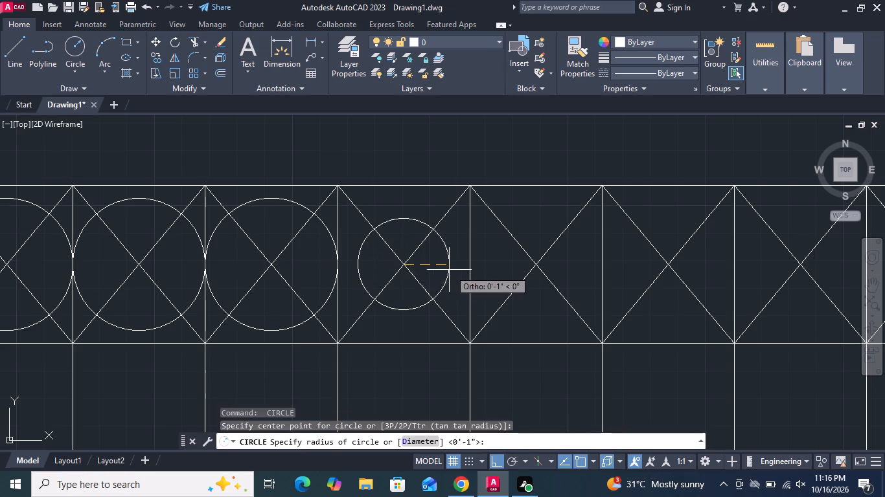
pyautogui.click(467, 264)
# Draw circles of about 1 inch radius at the diagonal crossings in the twelfth, thirteenth and fourteenth bays, each reaching the next bar.
pyautogui.moveTo(448, 275); pyautogui.dragTo(428, 274, button='middle')
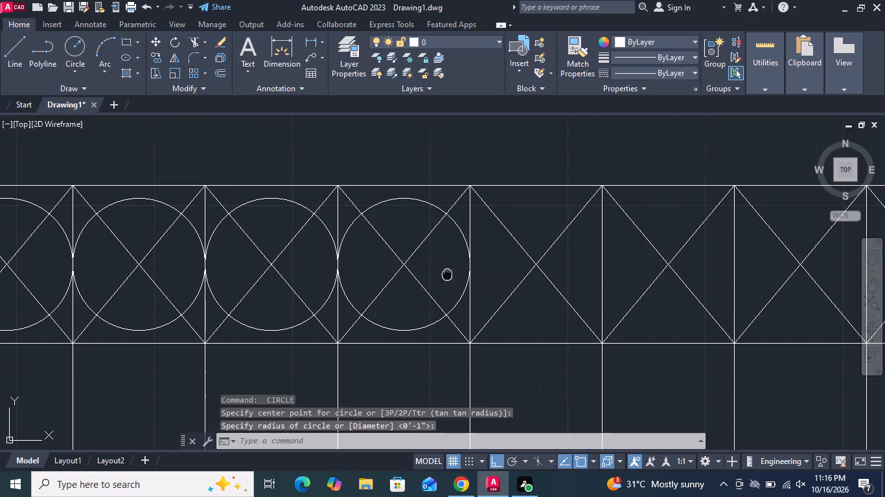
pyautogui.moveTo(428, 274); pyautogui.dragTo(101, 277, button='middle')
pyautogui.press('space')
pyautogui.click(186, 266)
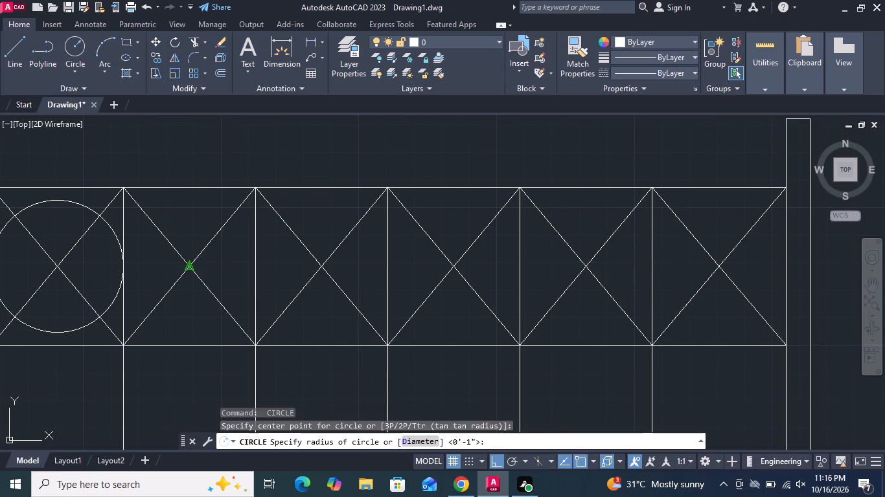
pyautogui.click(255, 266)
pyautogui.press('space')
pyautogui.click(325, 267)
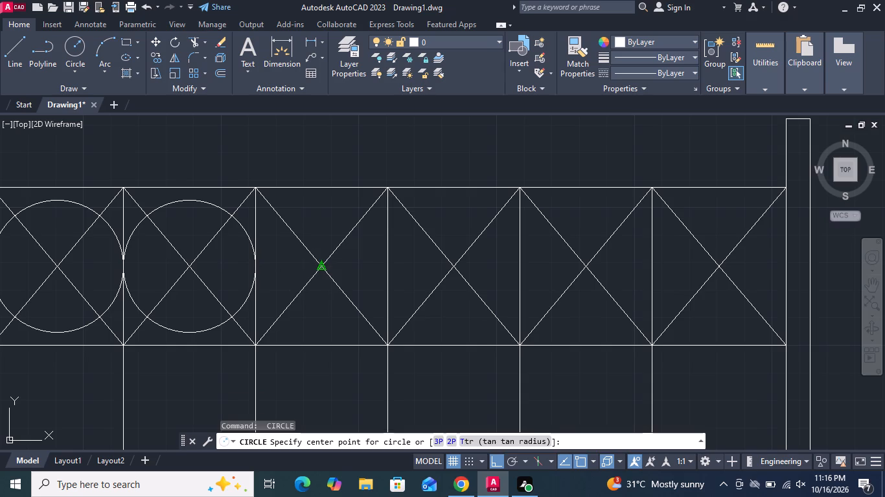
pyautogui.click(385, 267)
pyautogui.press('space')
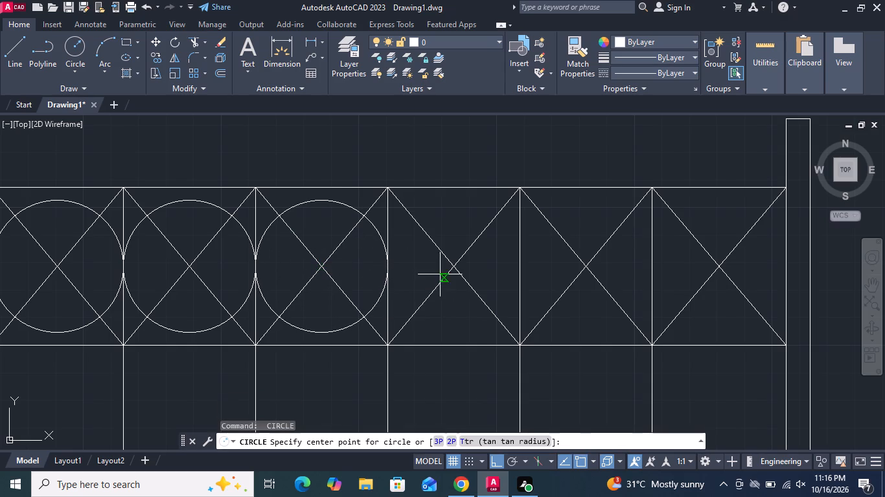
pyautogui.click(452, 267)
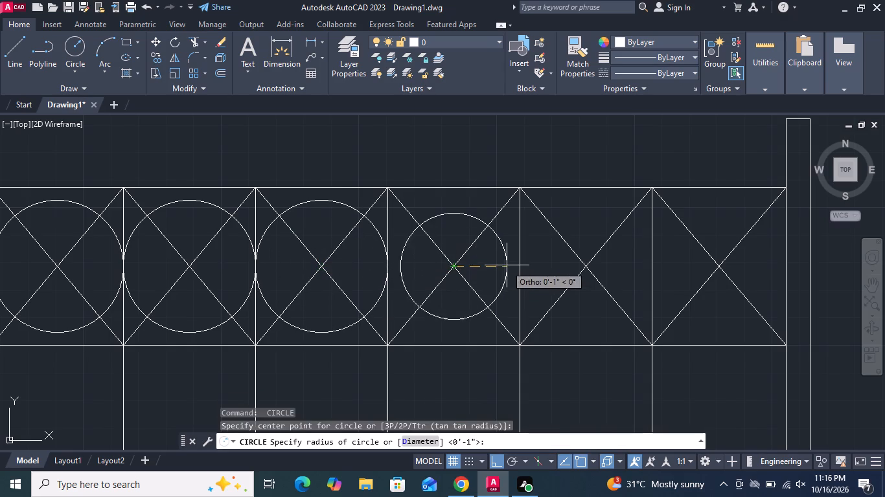
pyautogui.click(520, 265)
# Draw circles of about 1 inch radius at the diagonal crossings in the last two bays, reaching the next bar and end post.
pyautogui.press('space')
pyautogui.click(585, 267)
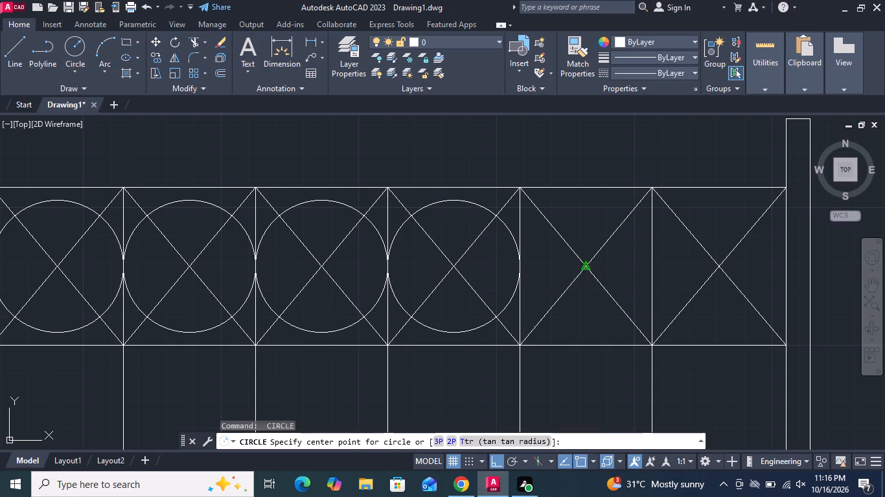
pyautogui.click(650, 265)
pyautogui.press('space')
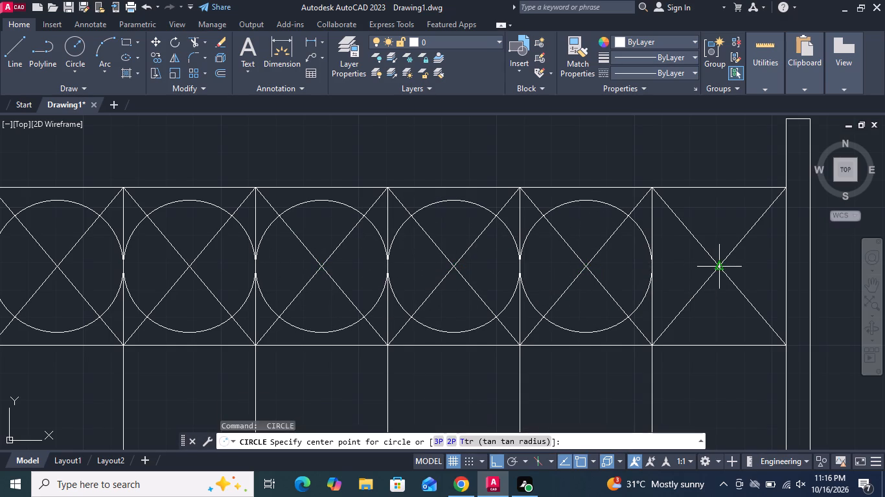
pyautogui.click(720, 265)
pyautogui.click(789, 265)
pyautogui.press('space')
pyautogui.scroll(-1, 474, 252)
pyautogui.press('Escape')
# Erase the crossing diagonals from the last six bays of the upper rail band, keeping the circles.
pyautogui.scroll(1, 638, 259)
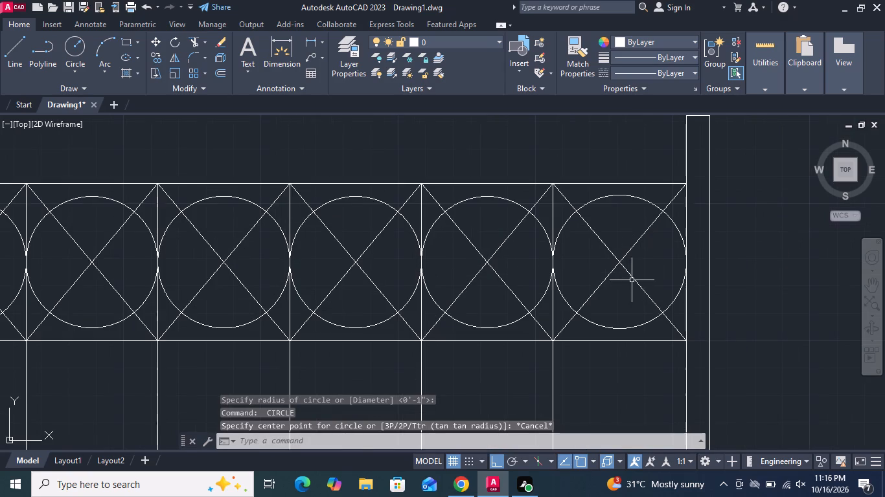
pyautogui.click(626, 282)
pyautogui.click(605, 254)
pyautogui.click(501, 287)
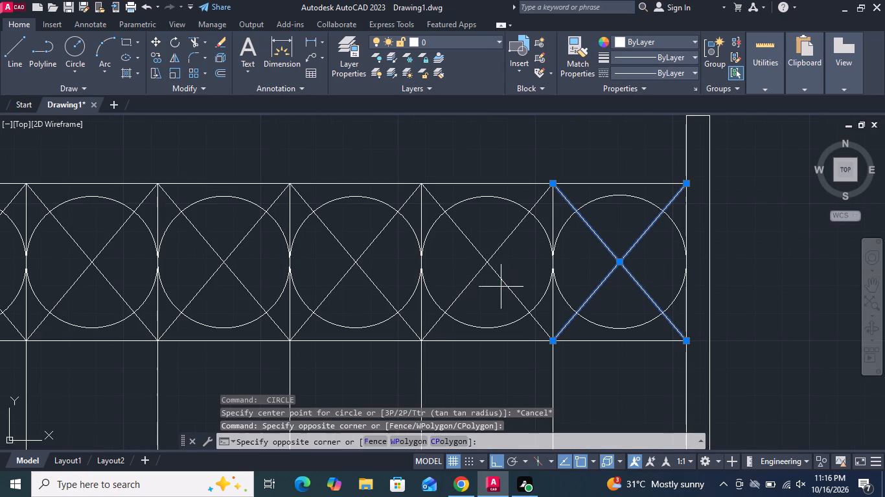
pyautogui.click(461, 249)
pyautogui.click(373, 290)
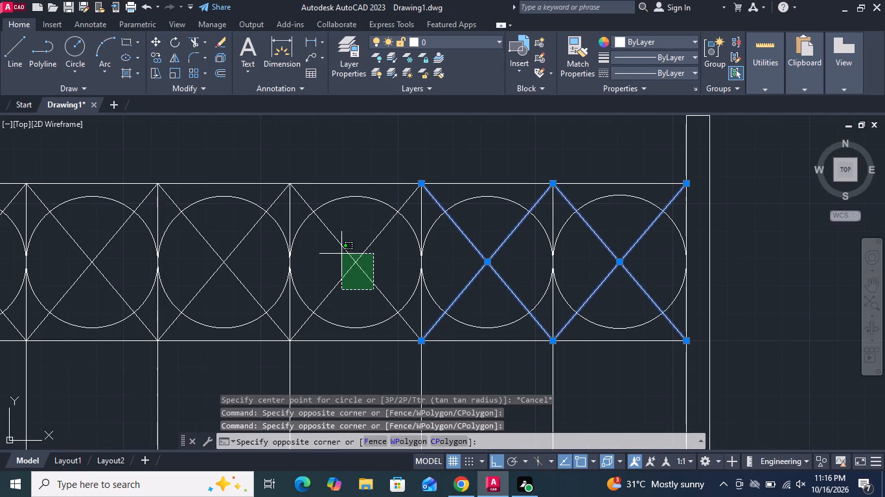
pyautogui.click(341, 253)
pyautogui.moveTo(336, 271); pyautogui.dragTo(698, 276, button='middle')
pyautogui.scroll(1, 698, 276)
pyautogui.moveTo(525, 304); pyautogui.dragTo(527, 296)
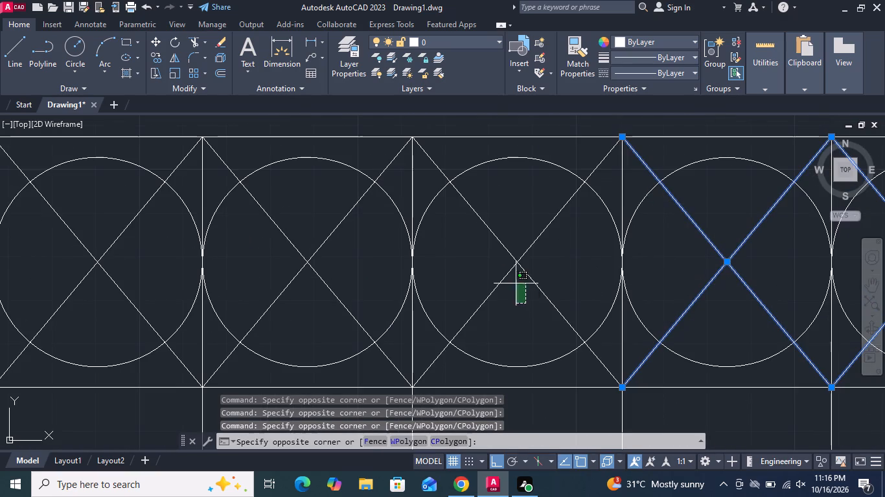
pyautogui.click(484, 232)
pyautogui.click(325, 298)
pyautogui.moveTo(278, 243); pyautogui.dragTo(274, 248)
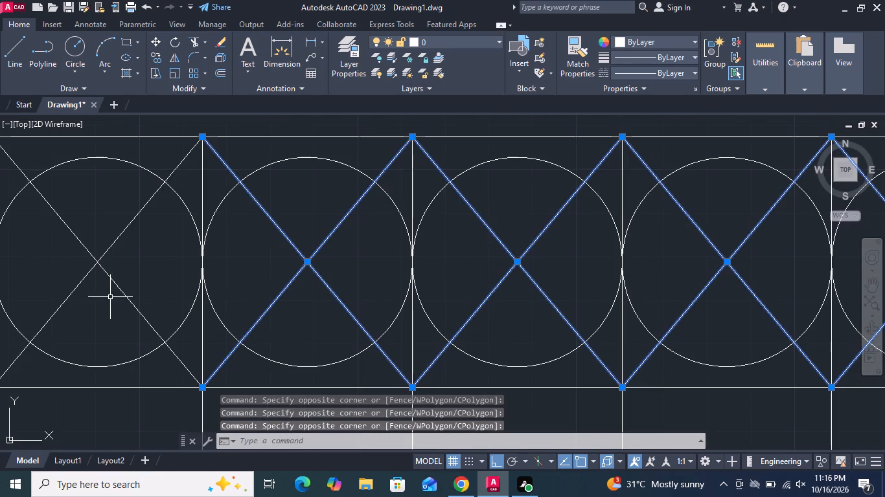
pyautogui.moveTo(109, 296); pyautogui.dragTo(112, 278)
pyautogui.click(88, 245)
pyautogui.click(218, 40)
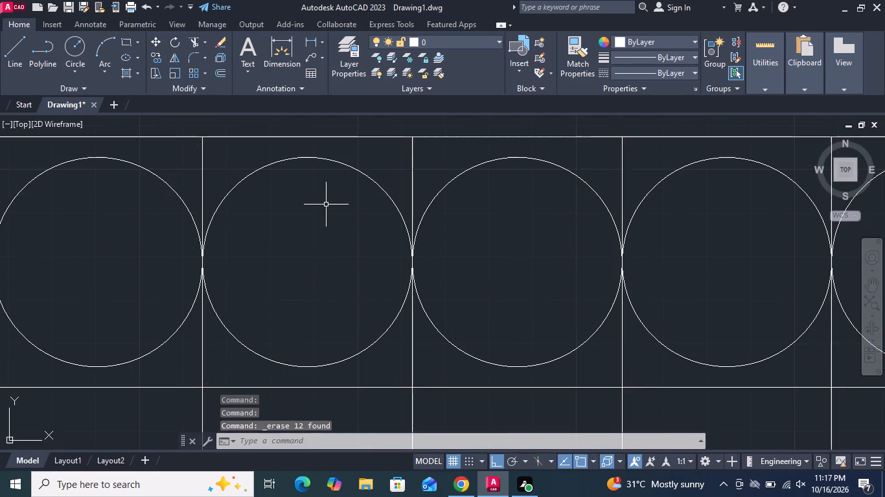
# Erase the crossing diagonals from the remaining ten bays back to the first post, keeping the circles.
pyautogui.scroll(-3, 397, 282)
pyautogui.scroll(-1, 319, 310)
pyautogui.moveTo(262, 311); pyautogui.dragTo(533, 273, button='middle')
pyautogui.scroll(2, 527, 265)
pyautogui.click(620, 250)
pyautogui.click(605, 223)
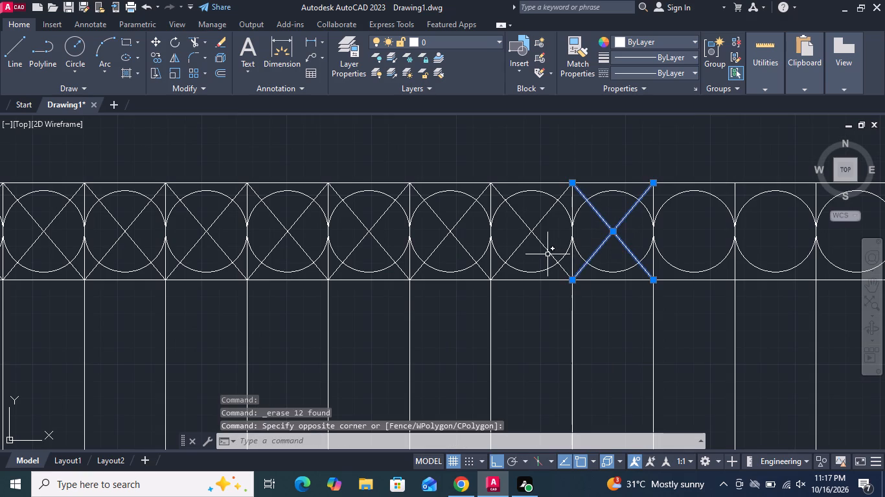
pyautogui.click(547, 254)
pyautogui.moveTo(529, 244); pyautogui.dragTo(511, 236)
pyautogui.click(507, 234)
pyautogui.moveTo(455, 257); pyautogui.dragTo(453, 251)
pyautogui.click(430, 214)
pyautogui.click(374, 252)
pyautogui.click(348, 210)
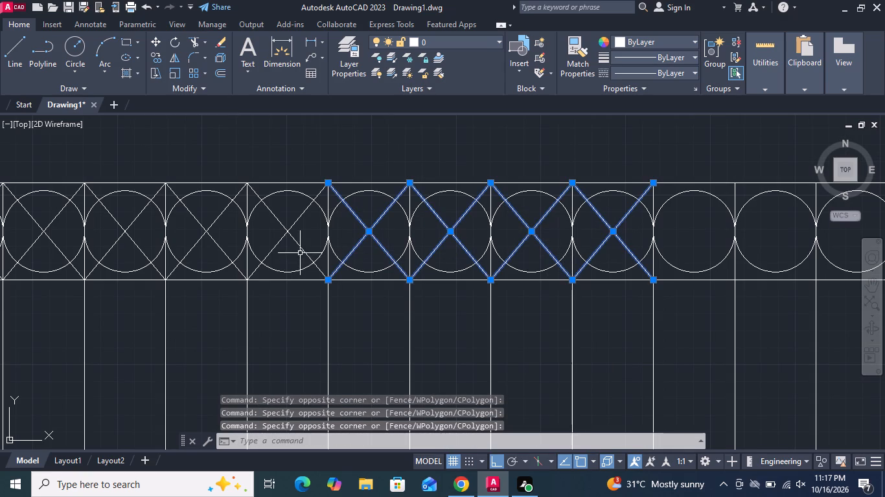
pyautogui.click(300, 253)
pyautogui.click(277, 227)
pyautogui.click(213, 252)
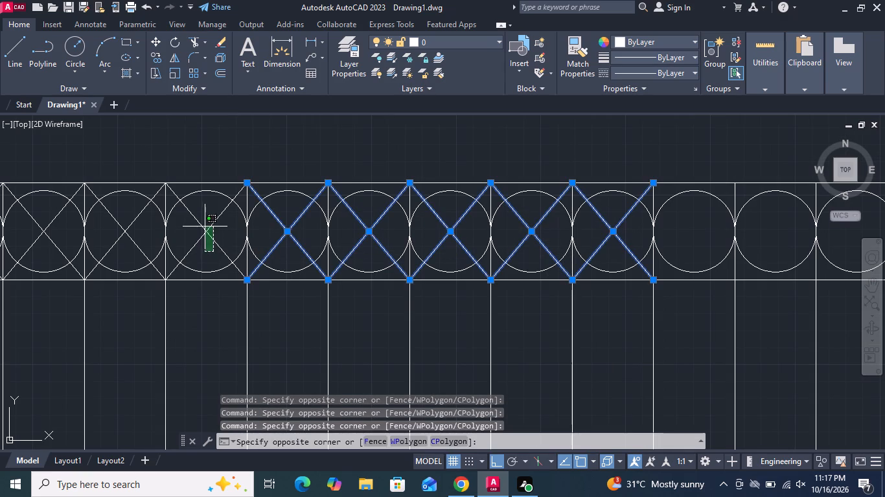
pyautogui.click(203, 225)
pyautogui.click(132, 249)
pyautogui.click(106, 206)
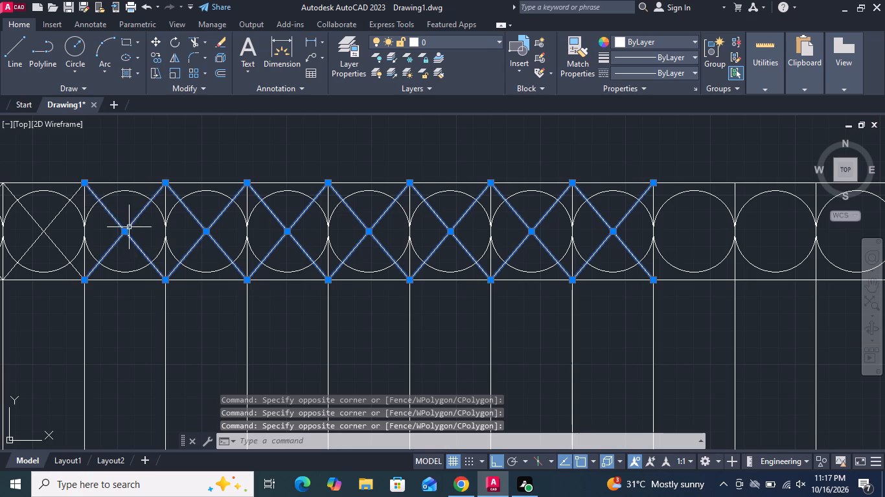
pyautogui.moveTo(129, 227); pyautogui.dragTo(377, 234, button='middle')
pyautogui.click(297, 260)
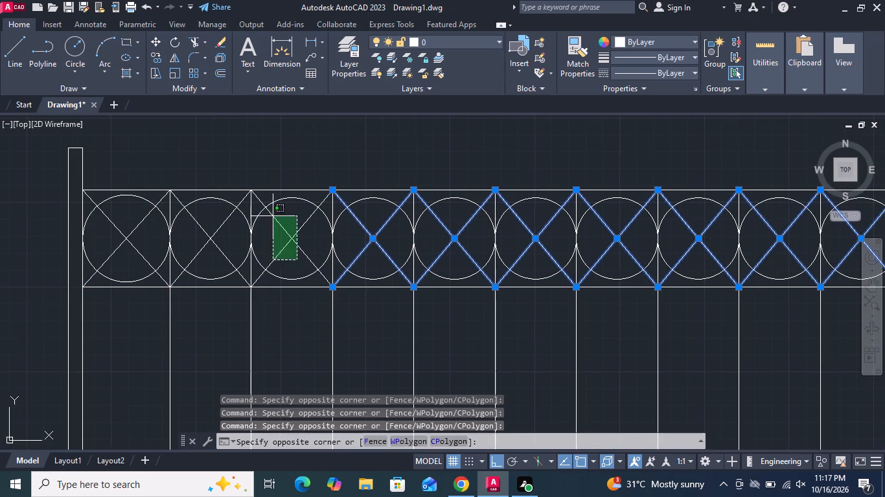
pyautogui.click(273, 216)
pyautogui.click(220, 257)
pyautogui.click(197, 230)
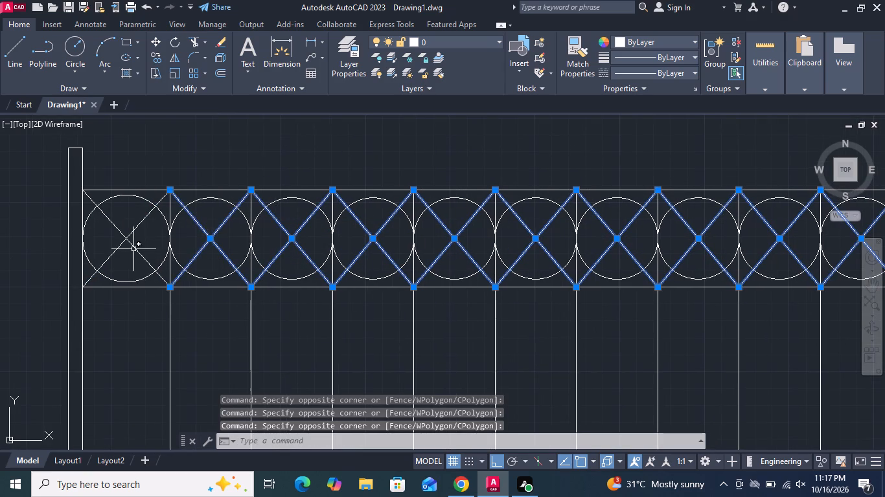
pyautogui.click(132, 250)
pyautogui.click(115, 226)
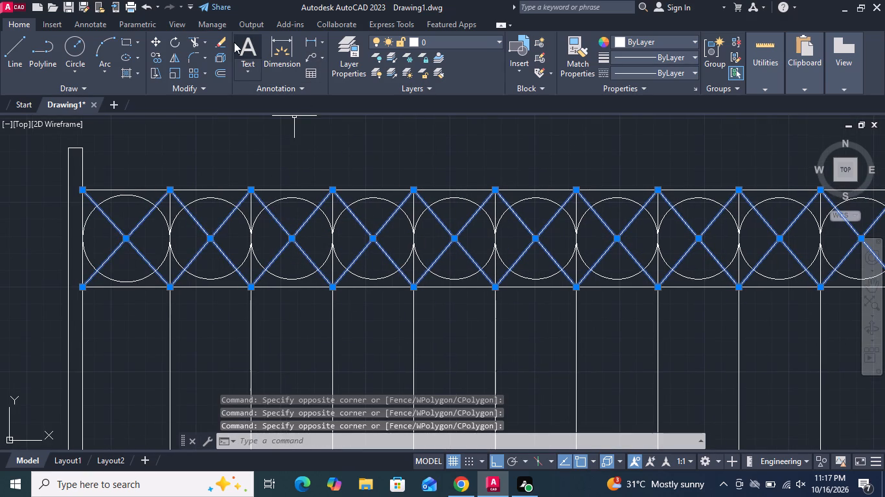
pyautogui.click(220, 40)
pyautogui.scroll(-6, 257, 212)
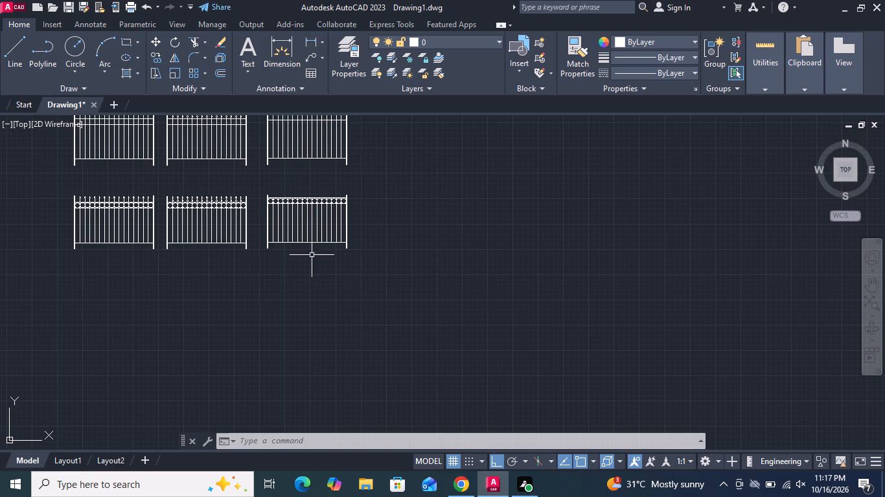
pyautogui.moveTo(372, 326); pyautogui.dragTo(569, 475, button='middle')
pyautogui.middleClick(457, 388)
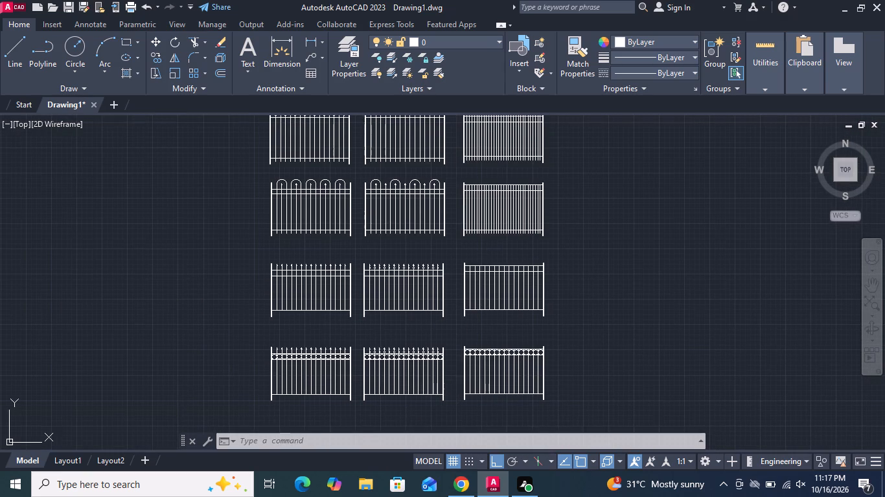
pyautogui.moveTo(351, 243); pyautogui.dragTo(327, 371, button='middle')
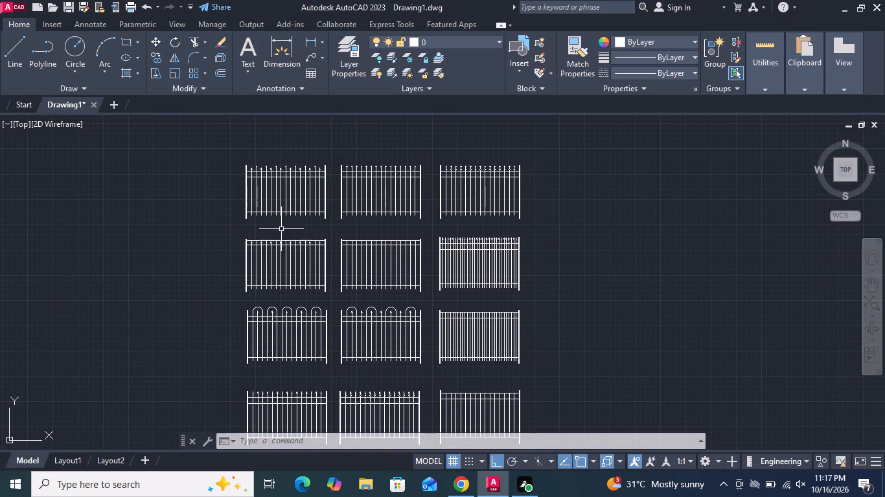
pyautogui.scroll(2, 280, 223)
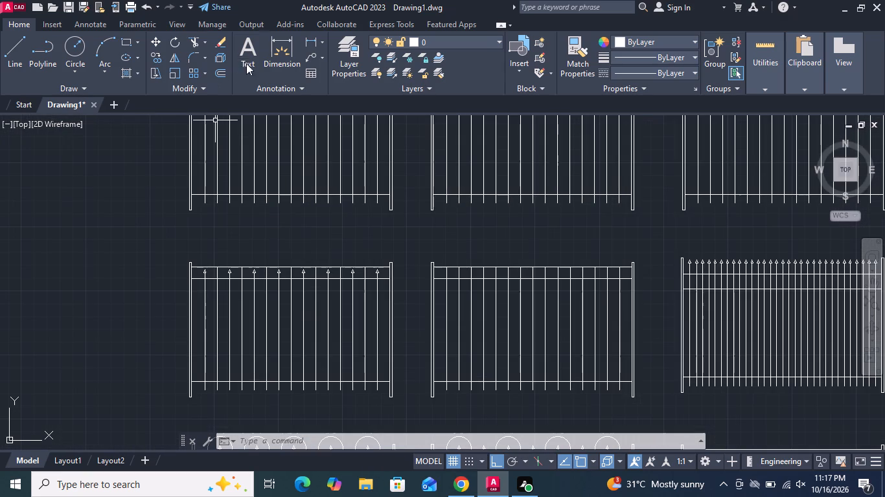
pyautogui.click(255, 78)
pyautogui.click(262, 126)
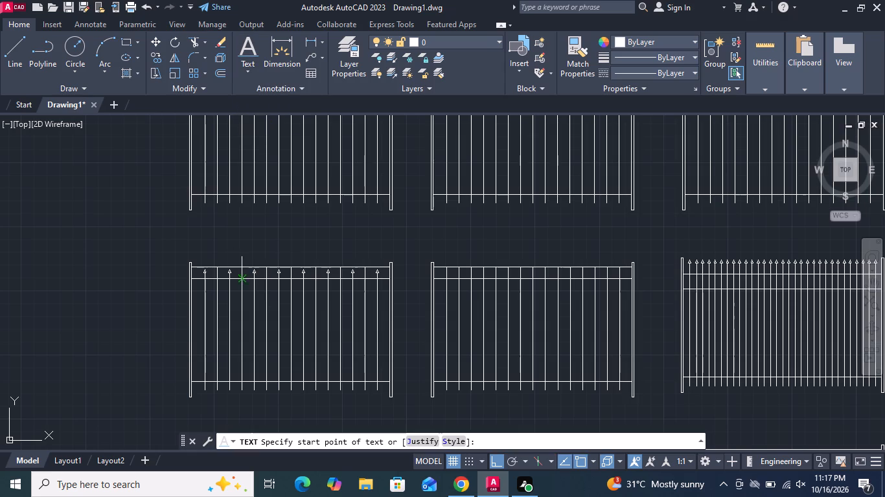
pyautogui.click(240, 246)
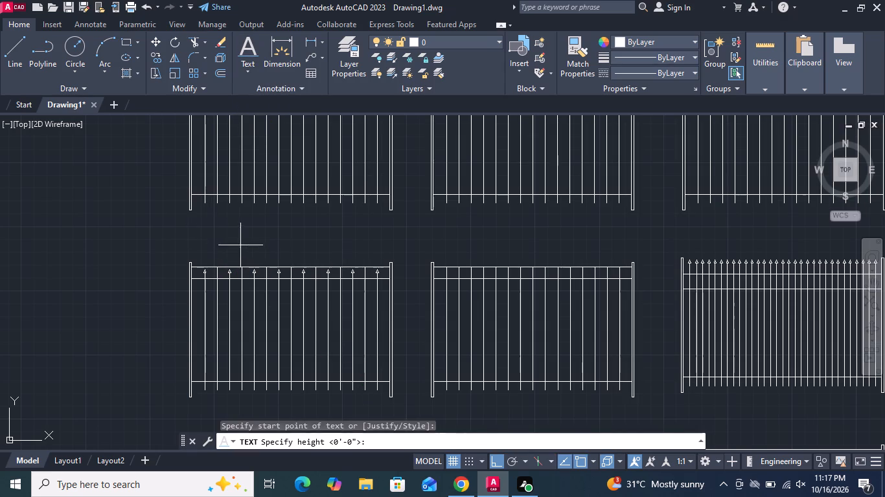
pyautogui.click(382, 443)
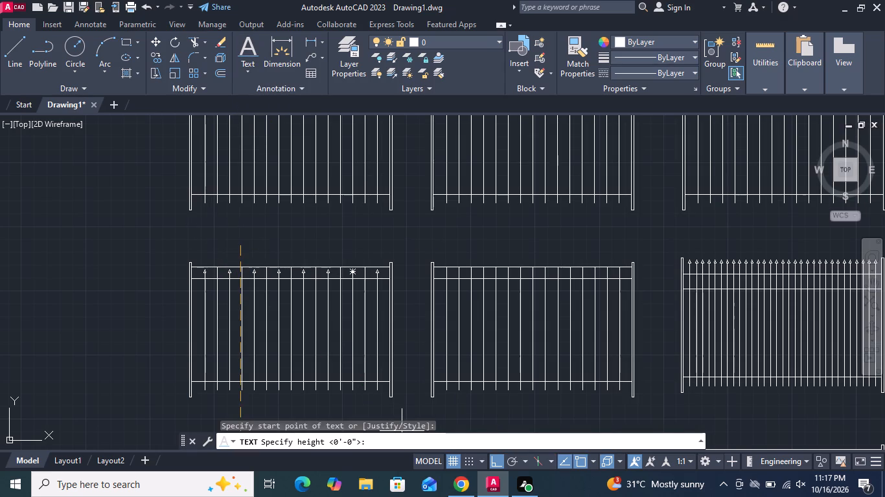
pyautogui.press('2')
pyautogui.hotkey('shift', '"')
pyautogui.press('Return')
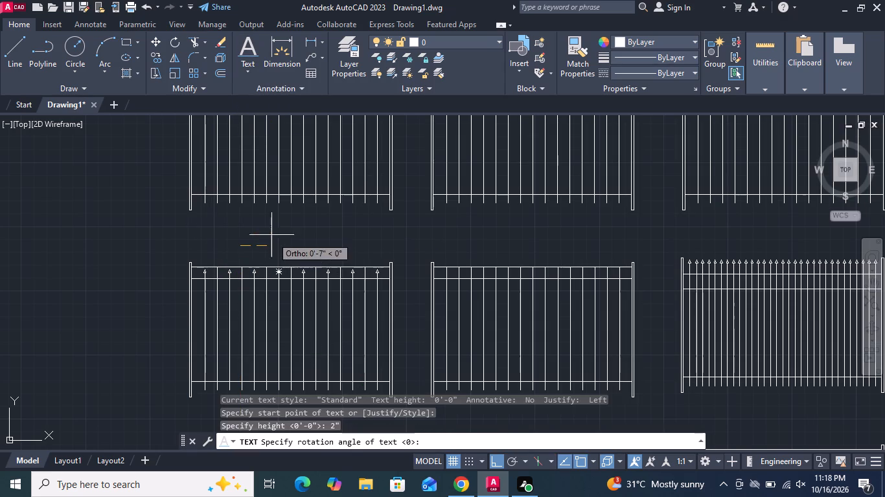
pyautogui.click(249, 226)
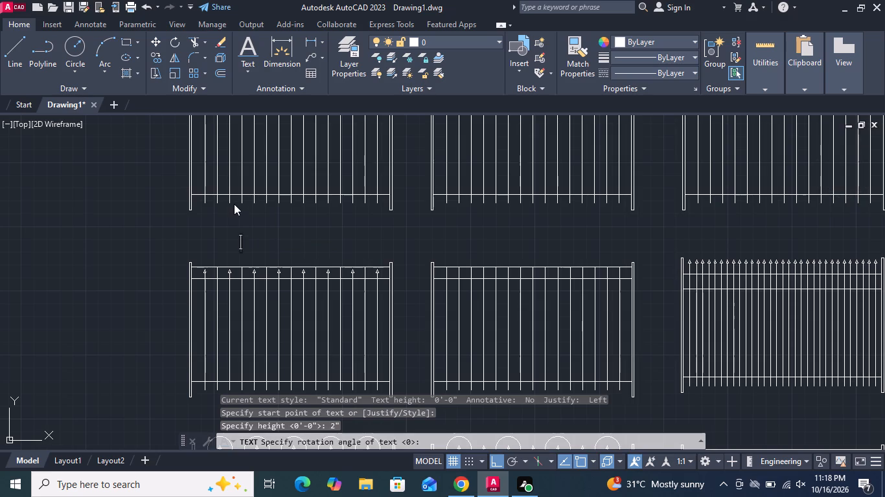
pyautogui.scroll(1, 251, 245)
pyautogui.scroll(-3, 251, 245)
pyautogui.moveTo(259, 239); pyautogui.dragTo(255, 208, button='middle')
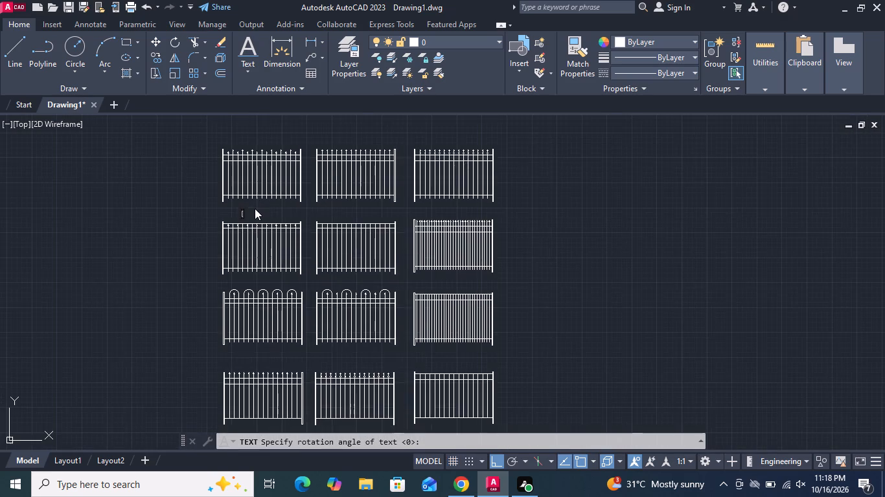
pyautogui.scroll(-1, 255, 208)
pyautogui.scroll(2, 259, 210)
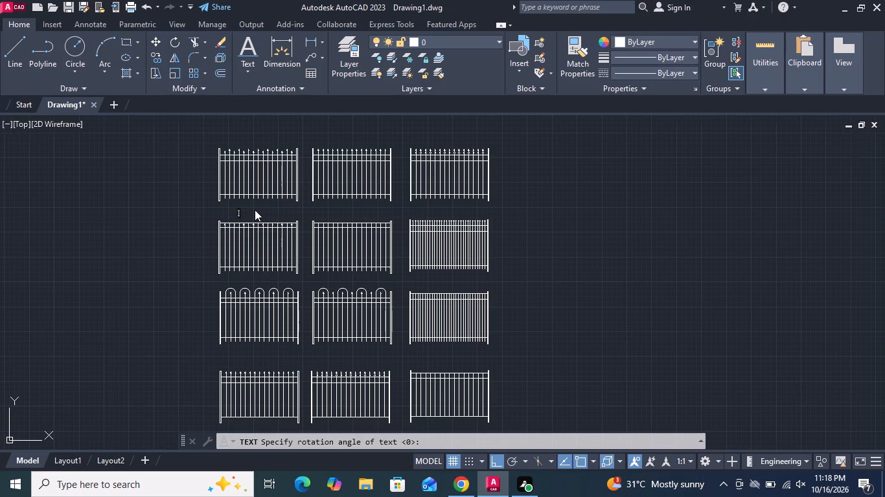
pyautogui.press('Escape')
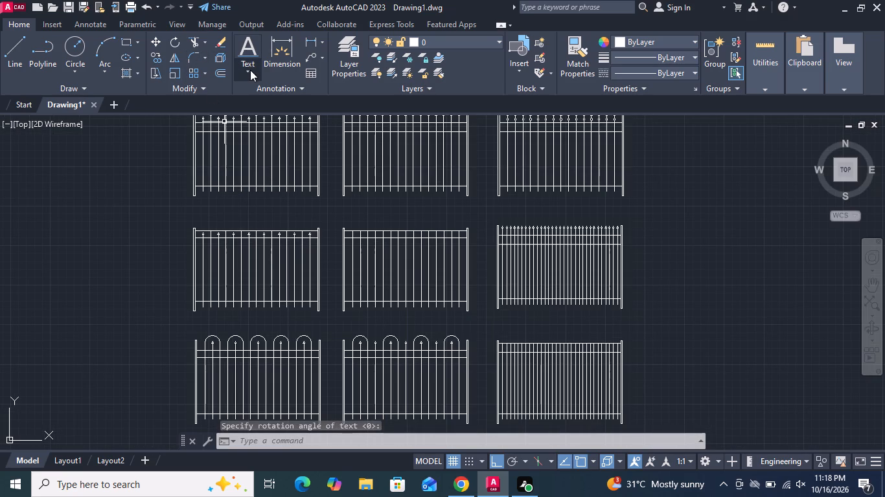
# Add single-line text labels #100 and #101, 3" high, between the first and second fence rows in the first and second columns.
pyautogui.click(251, 49)
pyautogui.scroll(3, 223, 203)
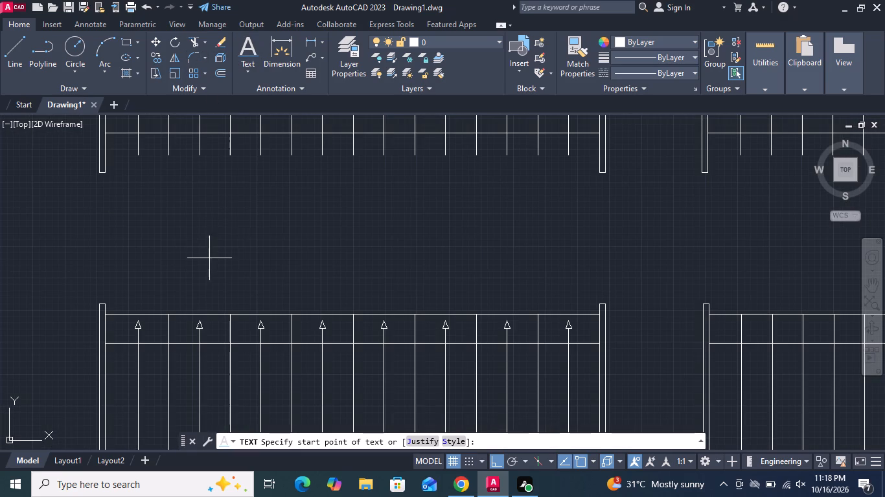
pyautogui.click(205, 278)
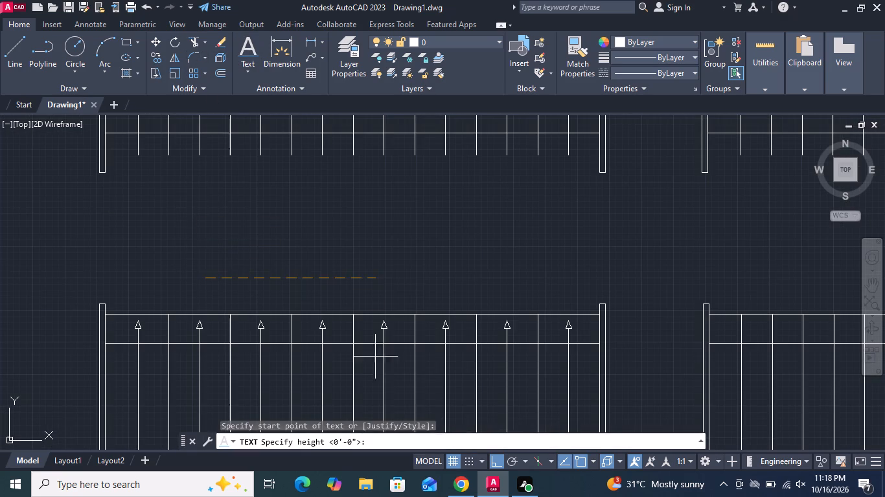
pyautogui.click(380, 443)
pyautogui.write('3"')
pyautogui.press('Return')
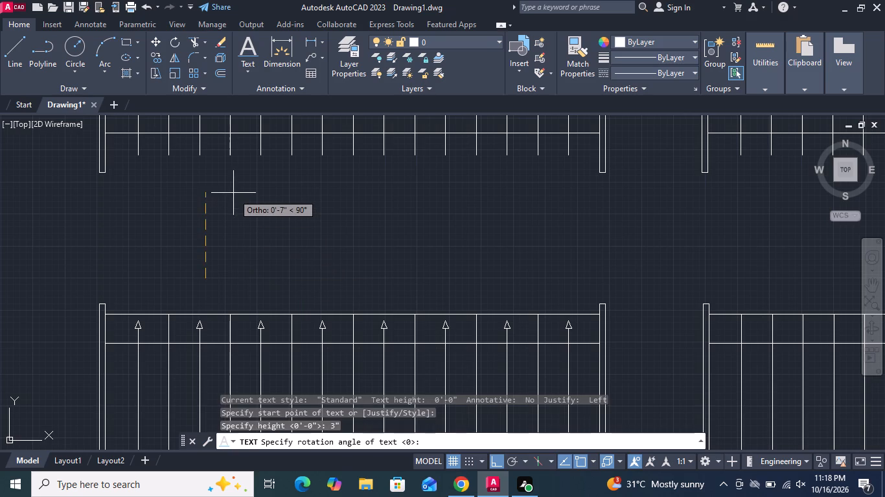
pyautogui.click(233, 192)
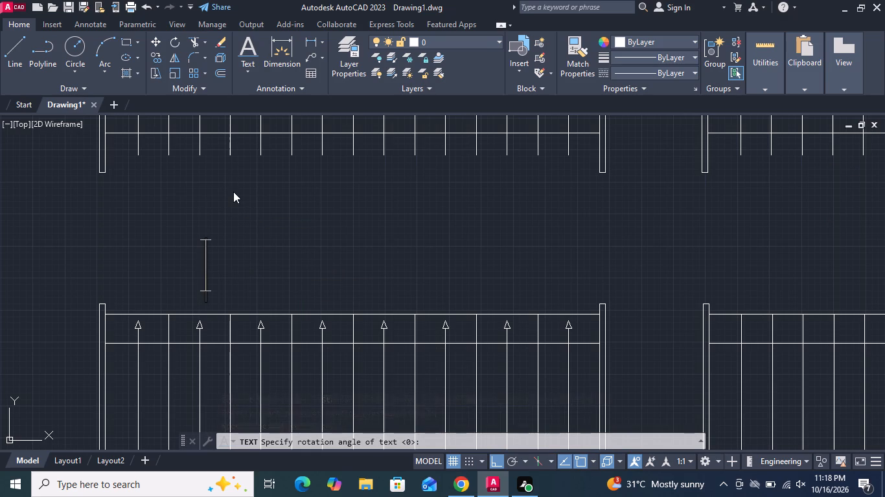
pyautogui.write('#100')
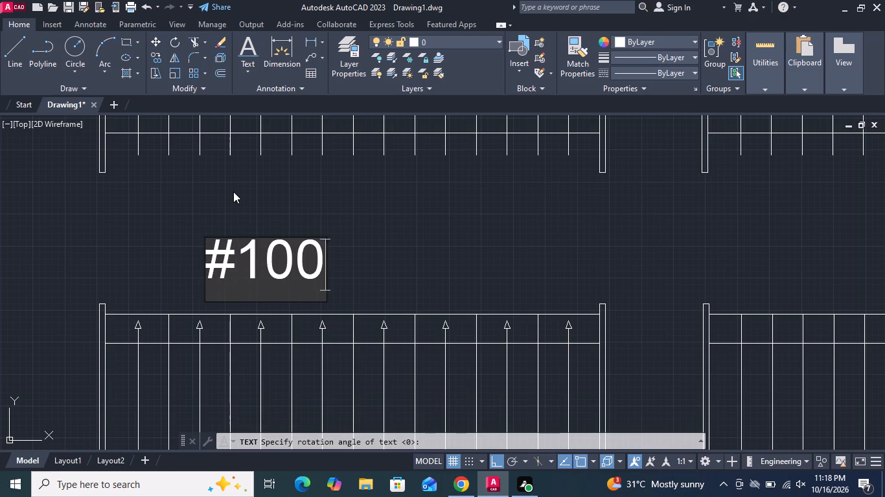
pyautogui.press('Return')
pyautogui.scroll(-3, 225, 234)
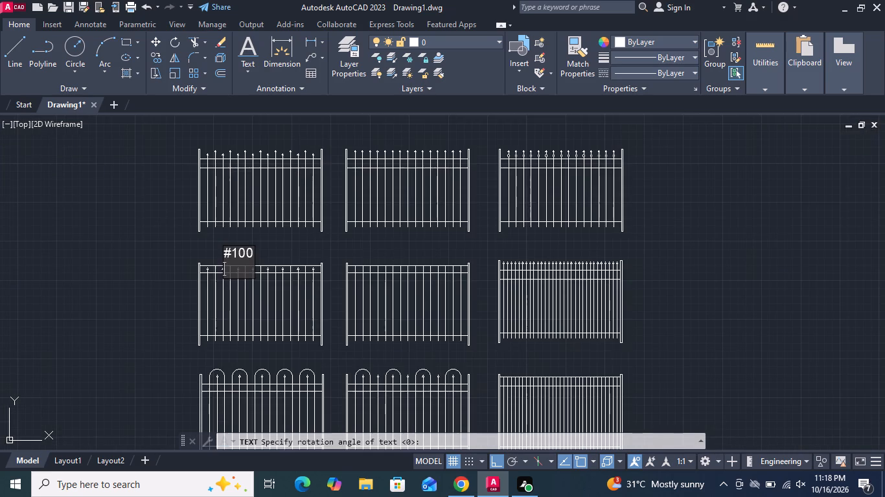
pyautogui.click(382, 245)
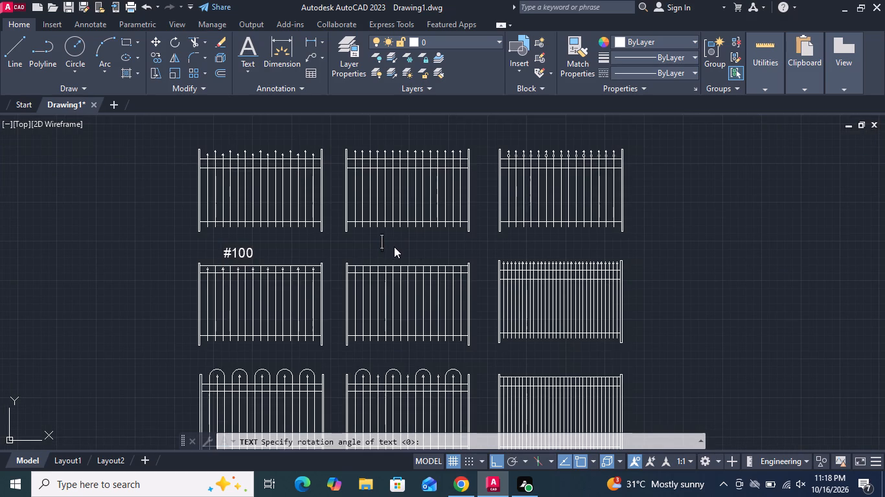
pyautogui.scroll(1, 394, 243)
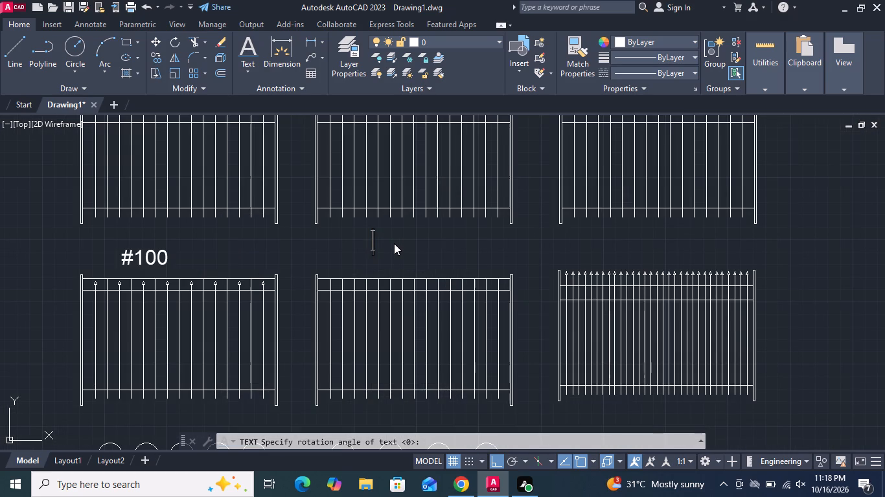
pyautogui.write('#101')
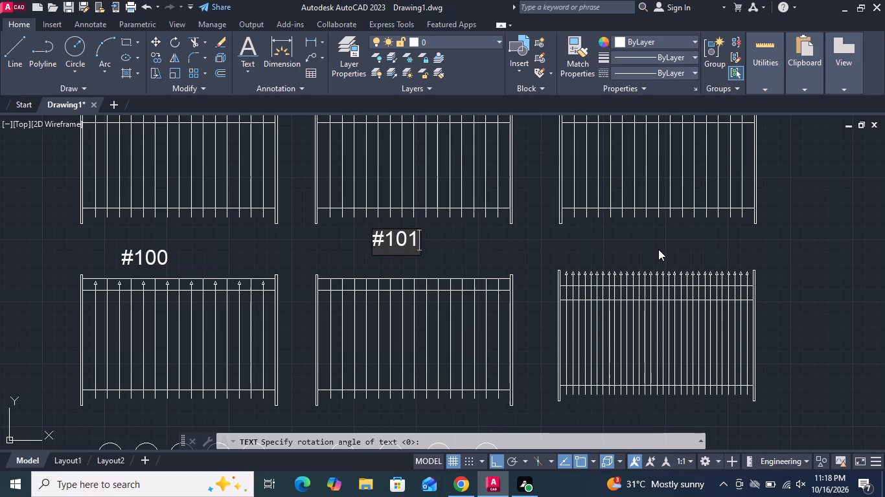
# Add the label "#111 With Mejestic Finais" between the first and second fence rows in the third column.
pyautogui.click(567, 246)
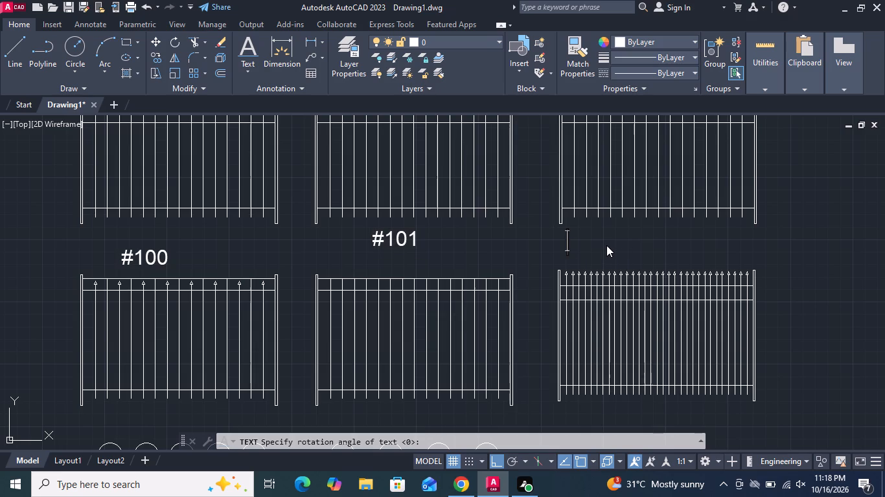
pyautogui.hotkey('shift', '#')
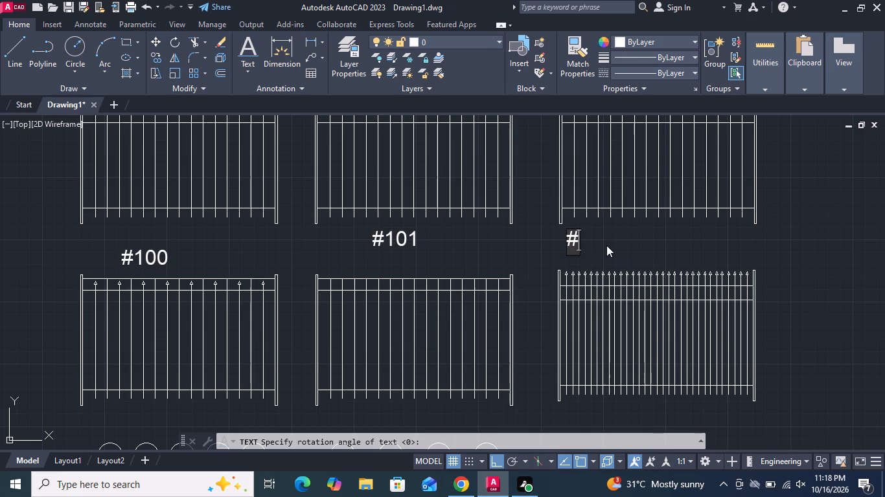
pyautogui.write('111')
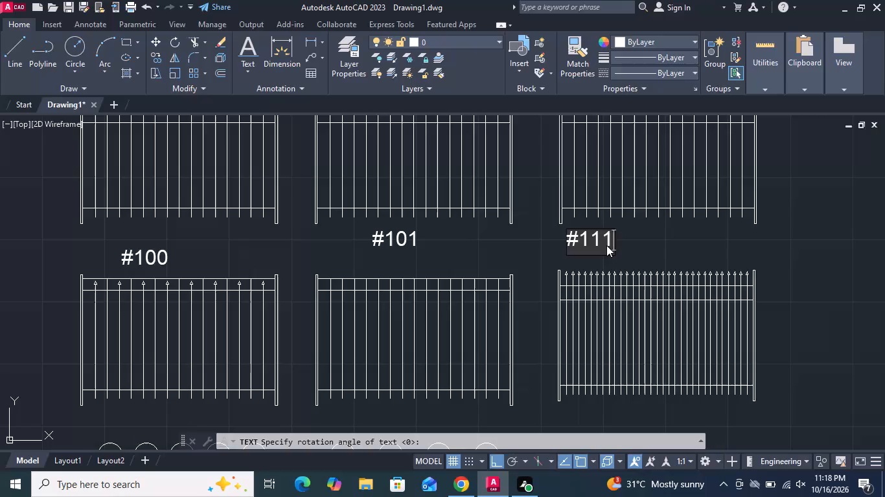
pyautogui.press('space')
pyautogui.write('i')
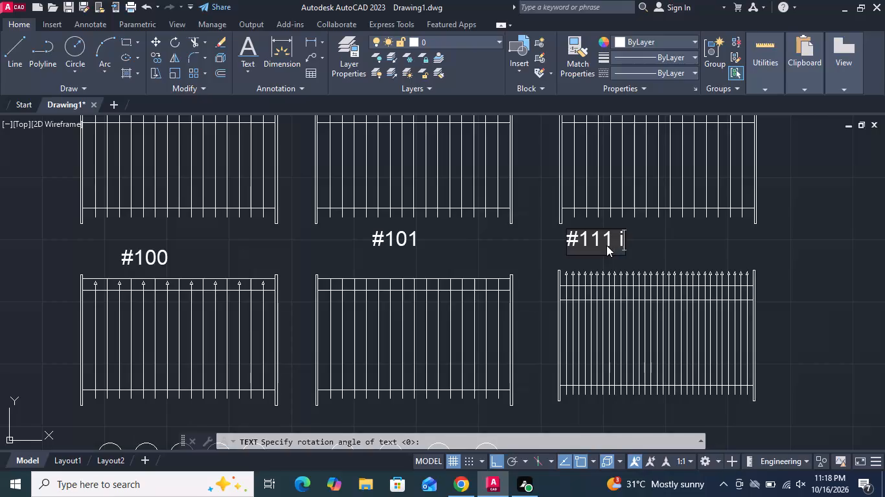
pyautogui.press('BackSpace')
pyautogui.write('with')
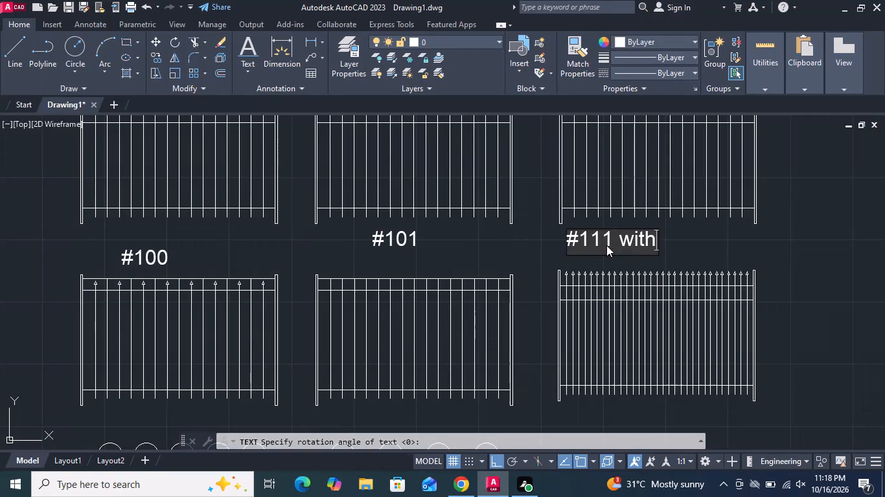
pyautogui.press('BackSpace')
pyautogui.press('BackSpace')
pyautogui.press('BackSpace')
pyautogui.press('BackSpace')
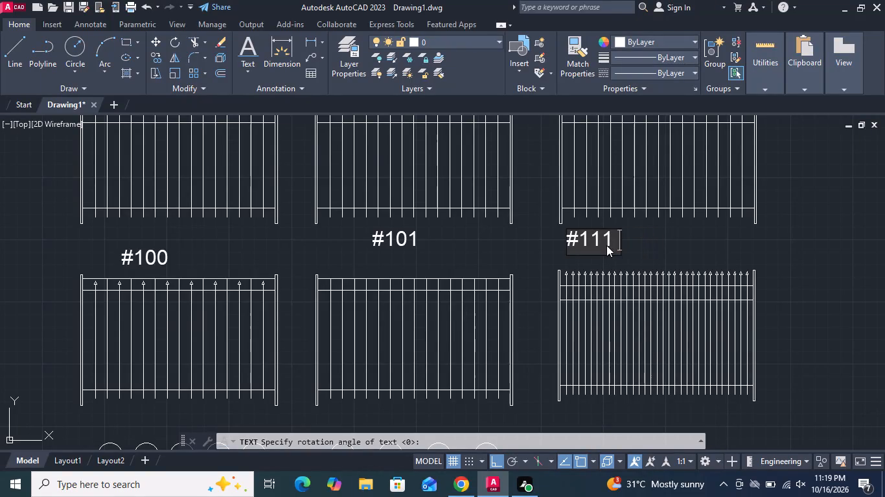
pyautogui.press('w')
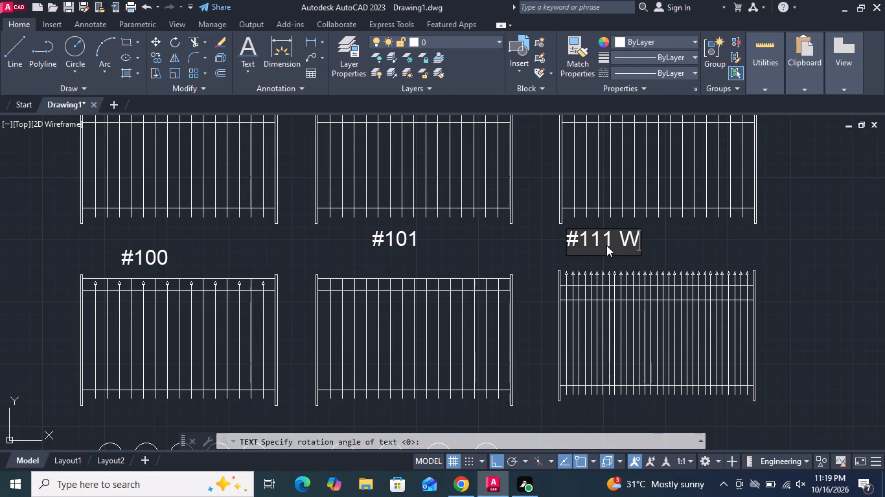
pyautogui.write('ith')
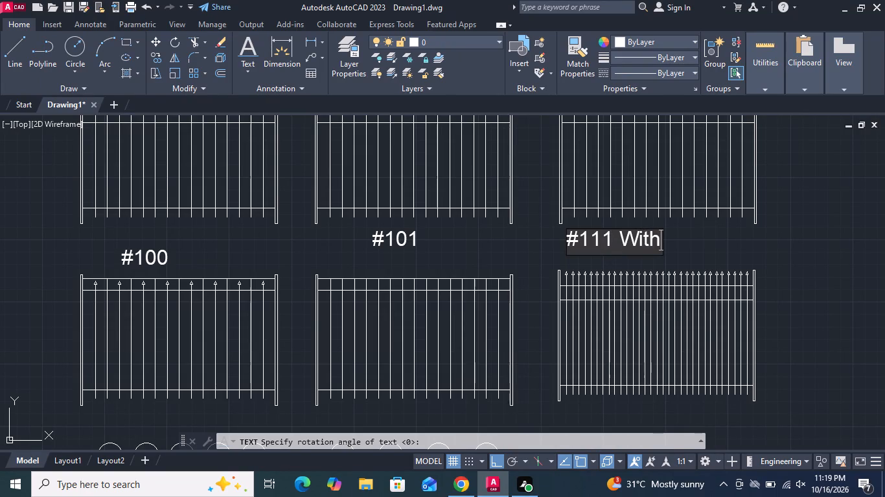
pyautogui.press('space')
pyautogui.press('m')
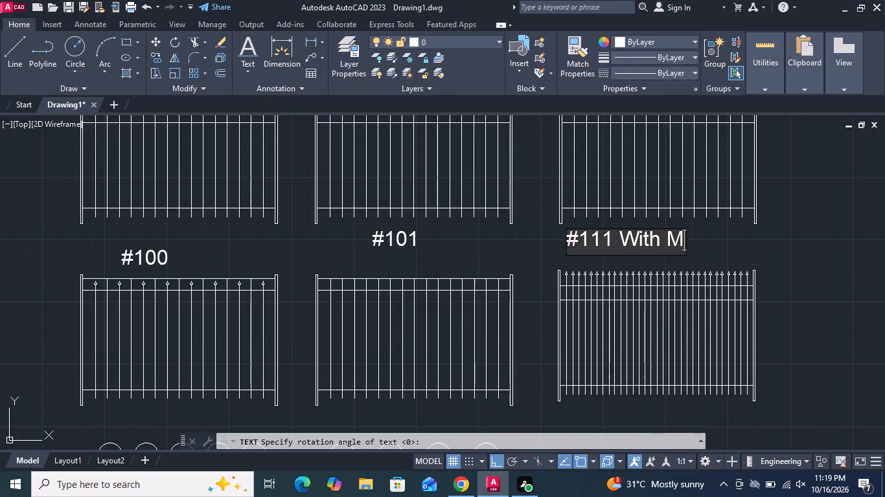
pyautogui.write('EJE')
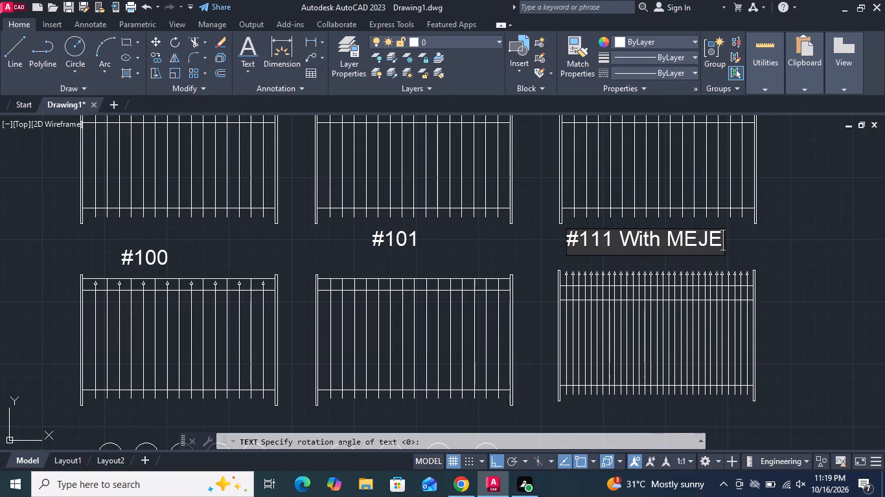
pyautogui.write('STIC')
pyautogui.press('space')
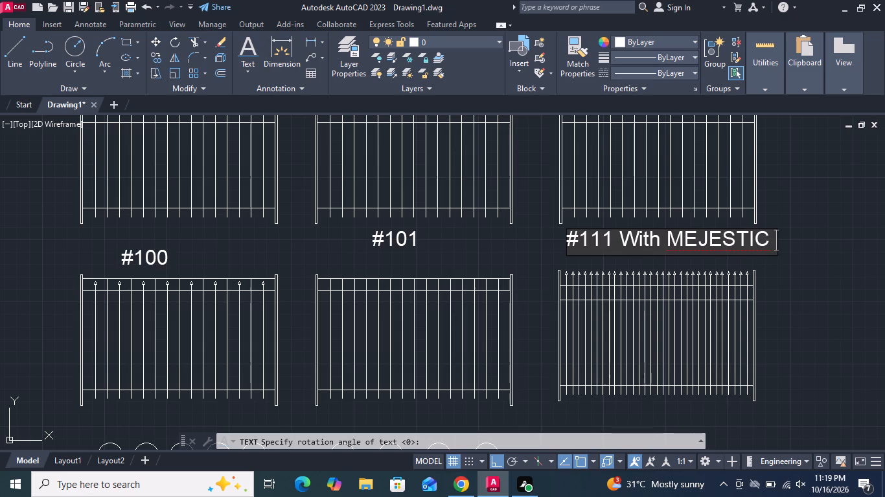
pyautogui.press('BackSpace')
pyautogui.press('BackSpace')
pyautogui.press('BackSpace')
pyautogui.press('BackSpace')
pyautogui.press('BackSpace')
pyautogui.press('BackSpace')
pyautogui.press('BackSpace')
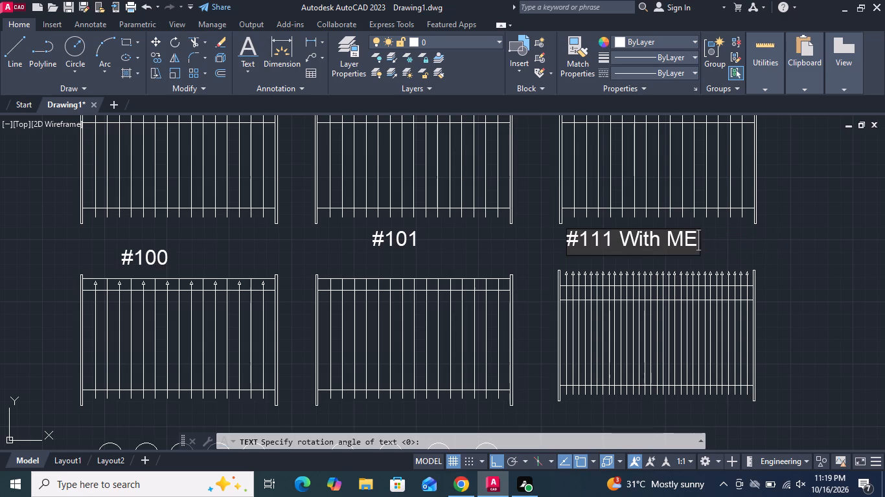
pyautogui.press('BackSpace')
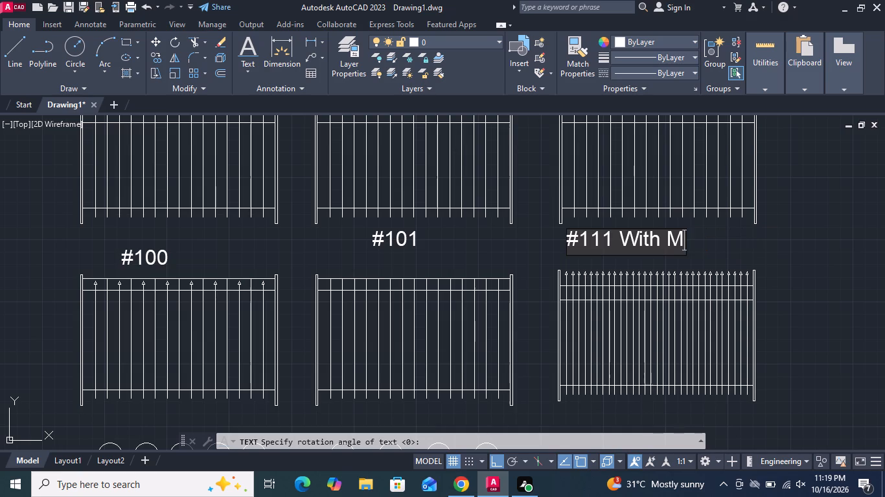
pyautogui.write('ejestic')
pyautogui.press('space')
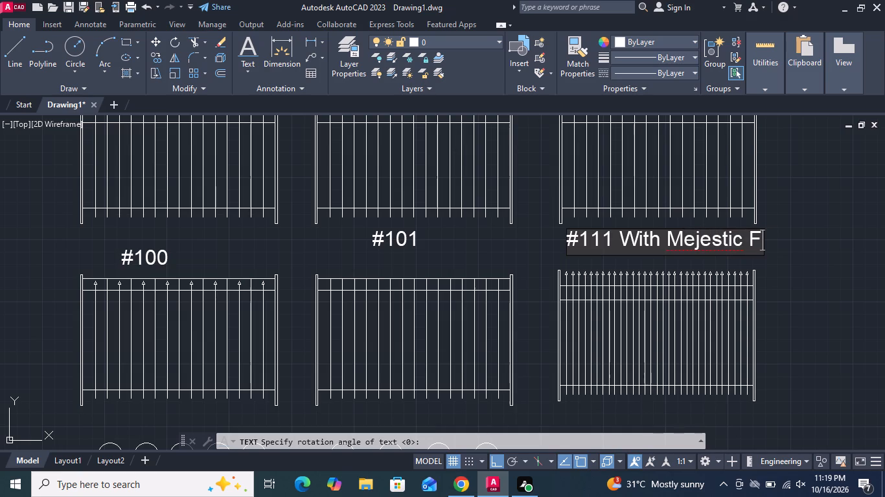
pyautogui.write('in')
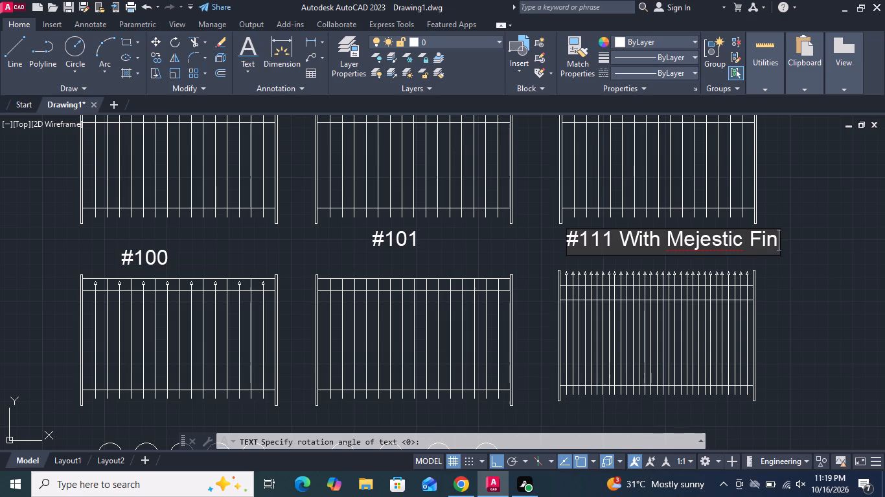
pyautogui.write('ais')
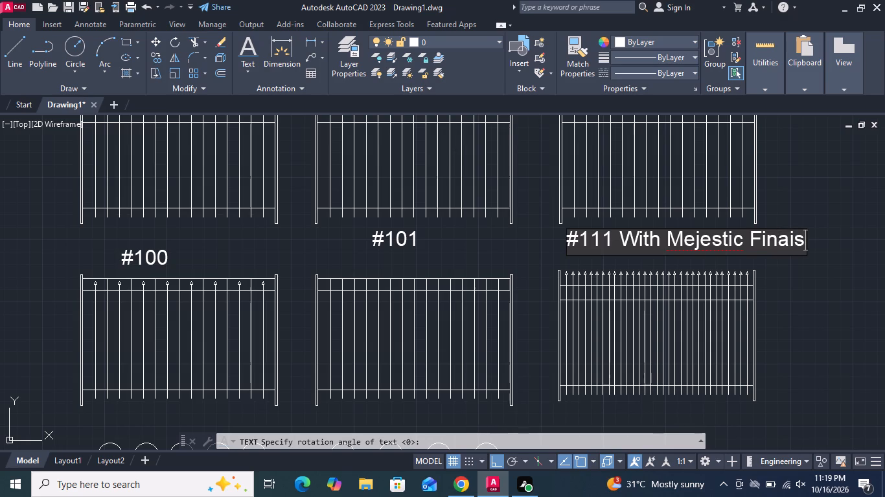
# Add the labels #200, #202 and #401 between the second and third fence rows, in the first to third columns.
pyautogui.scroll(-3, 606, 240)
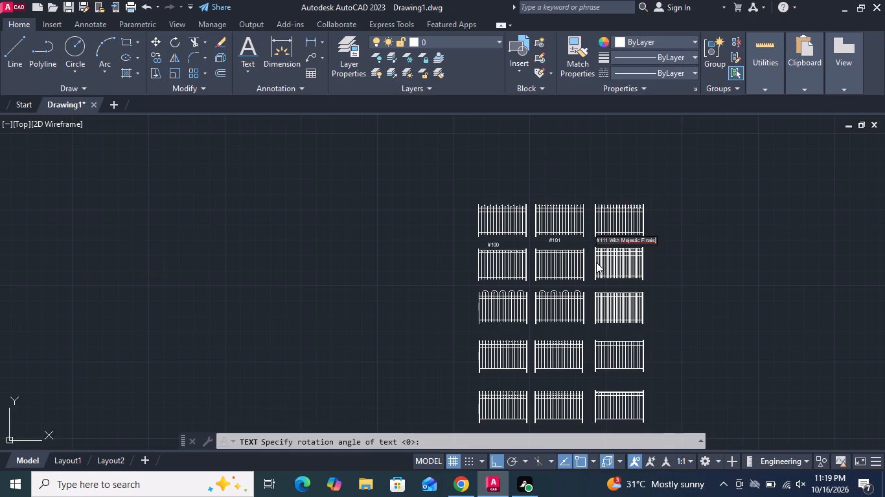
pyautogui.moveTo(596, 262); pyautogui.dragTo(582, 196, button='middle')
pyautogui.scroll(3, 491, 199)
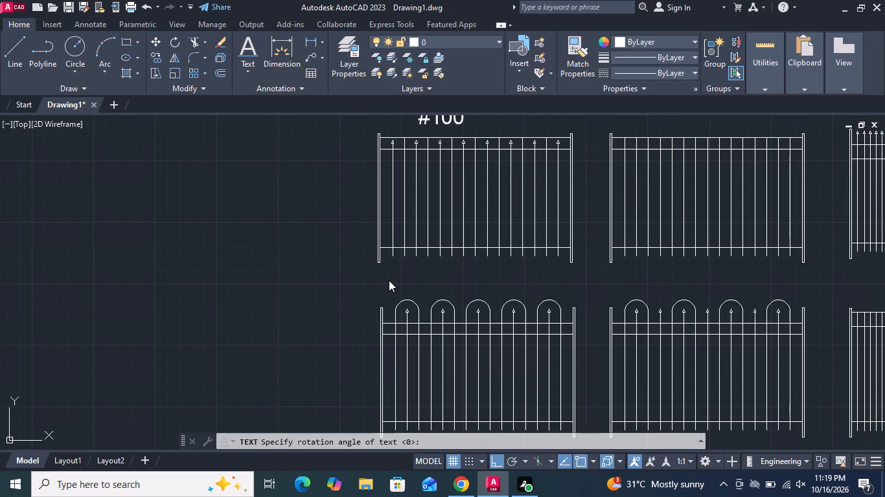
pyautogui.click(444, 278)
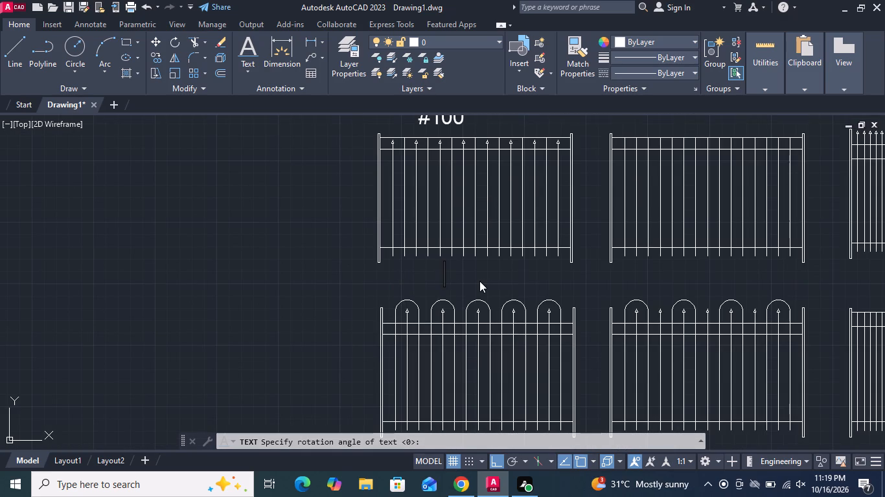
pyautogui.hotkey('shift', '#')
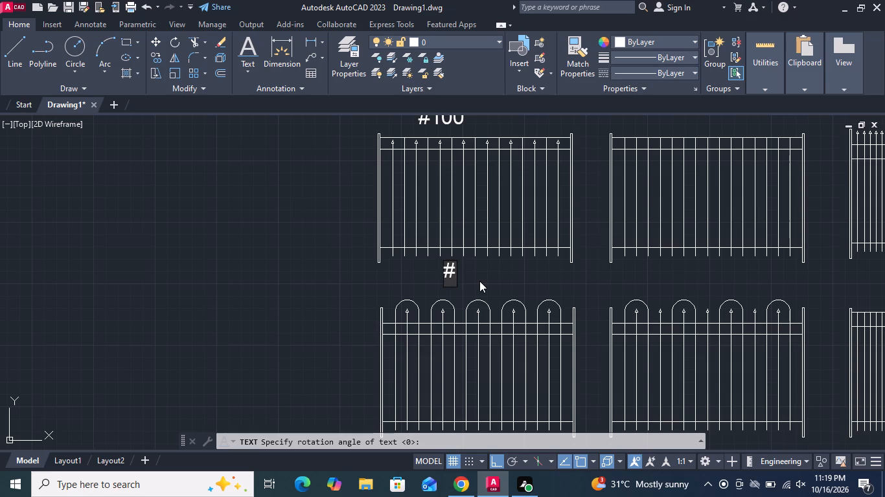
pyautogui.write('200')
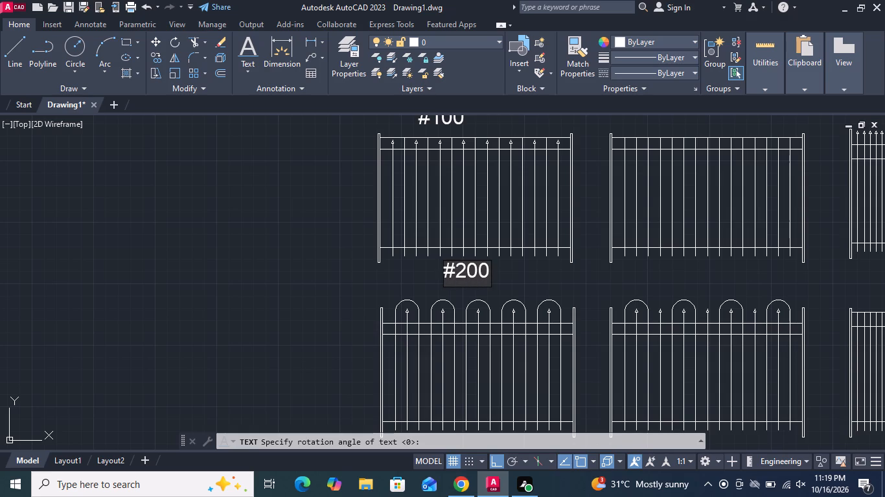
pyautogui.click(678, 276)
pyautogui.write('#202')
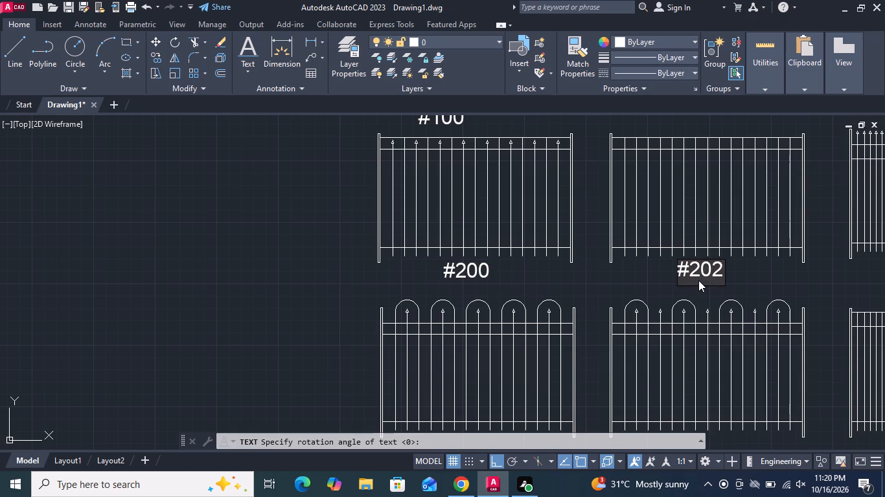
pyautogui.scroll(-2, 582, 318)
pyautogui.scroll(2, 701, 296)
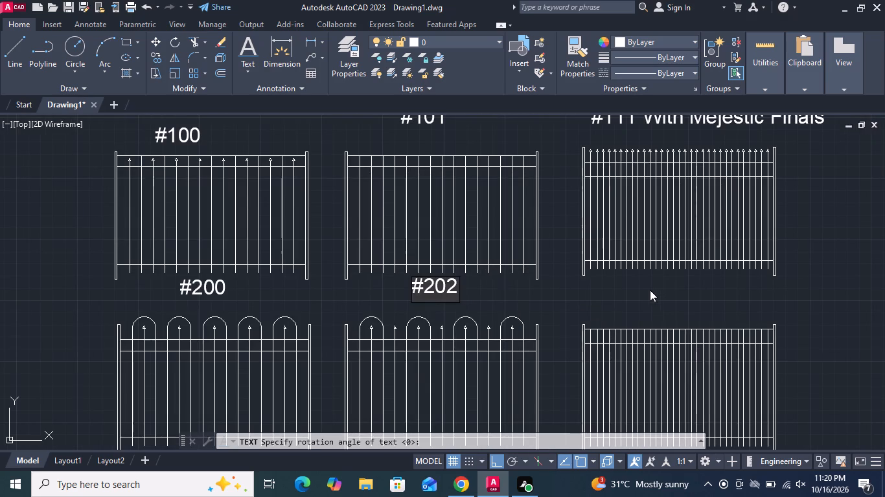
pyautogui.click(647, 292)
pyautogui.write('#401')
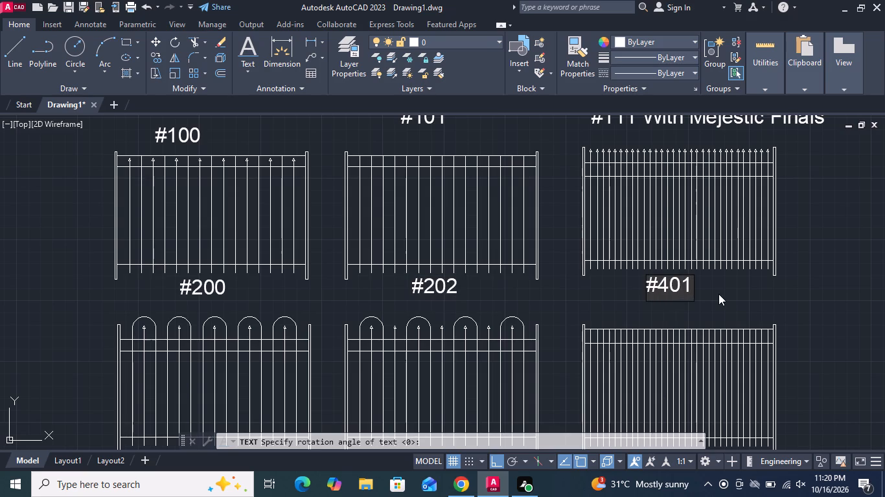
# Add the labels #402, Concord and Lexington between the third and fourth fence rows, in the third, second and first columns respectively.
pyautogui.moveTo(715, 286); pyautogui.dragTo(640, 33, button='middle')
pyautogui.click(565, 228)
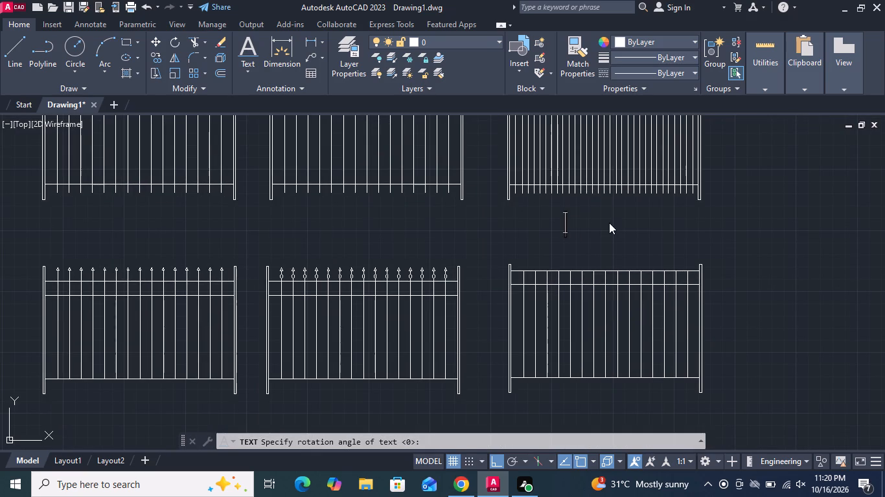
pyautogui.write('#4')
pyautogui.write('02')
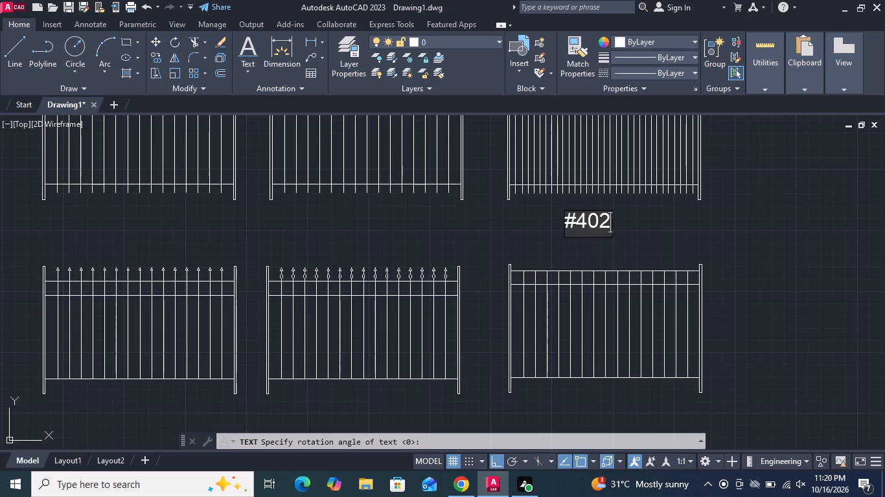
pyautogui.click(319, 226)
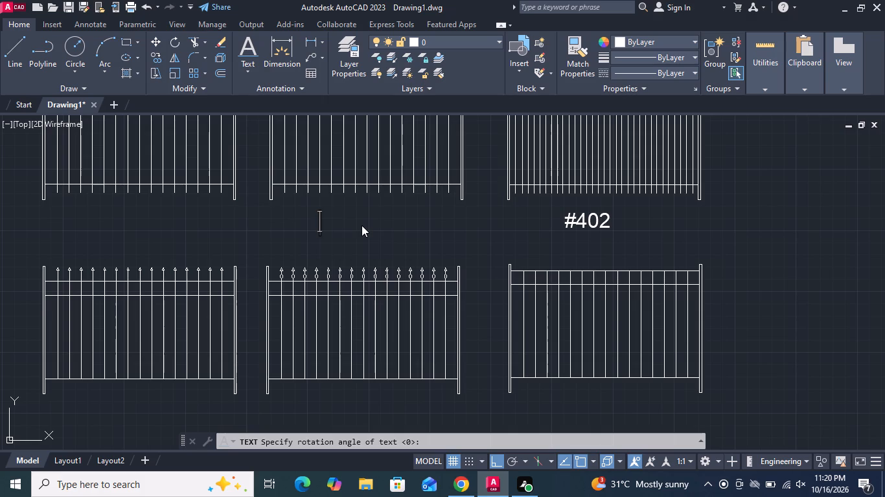
pyautogui.press('c')
pyautogui.write('on')
pyautogui.write('cord')
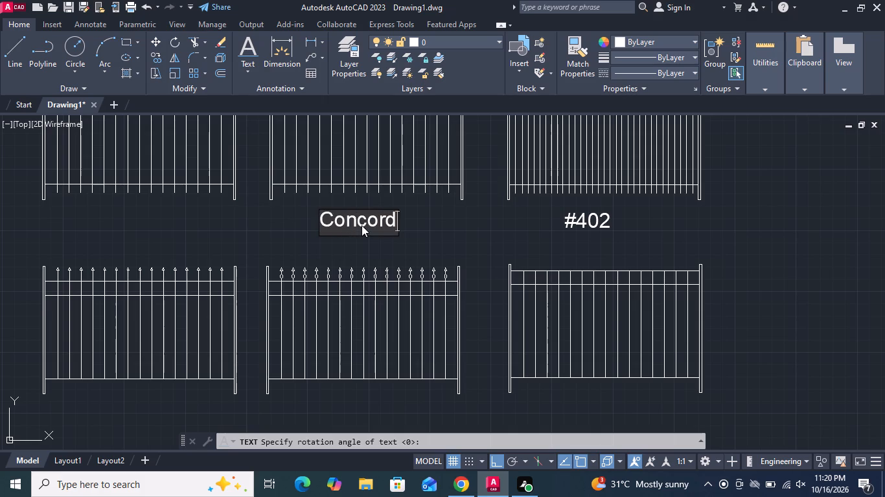
pyautogui.moveTo(395, 221); pyautogui.dragTo(499, 231, button='middle')
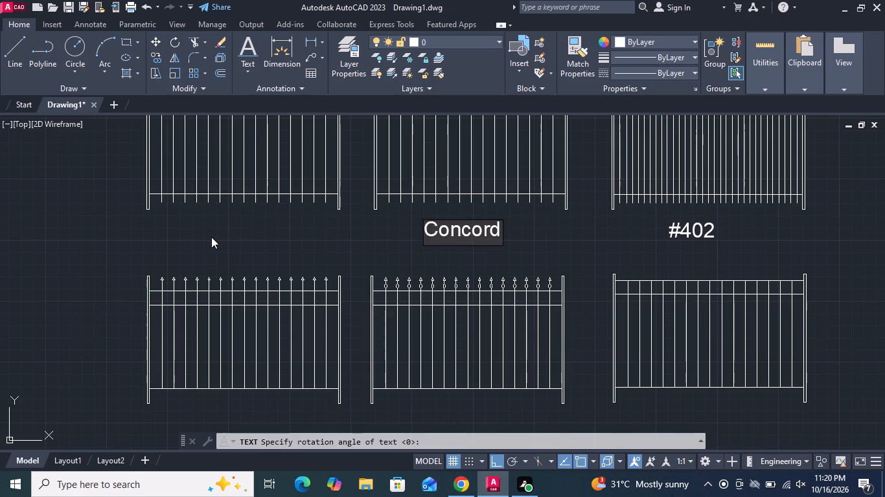
pyautogui.click(178, 234)
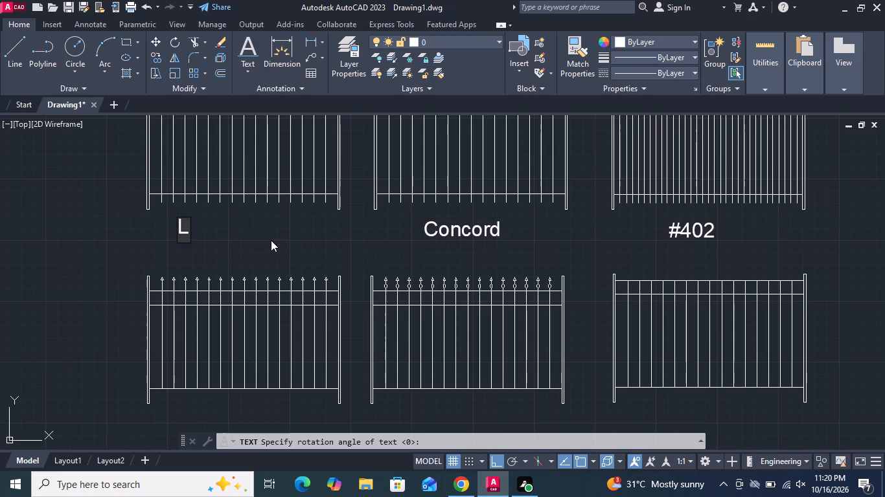
pyautogui.write('exi')
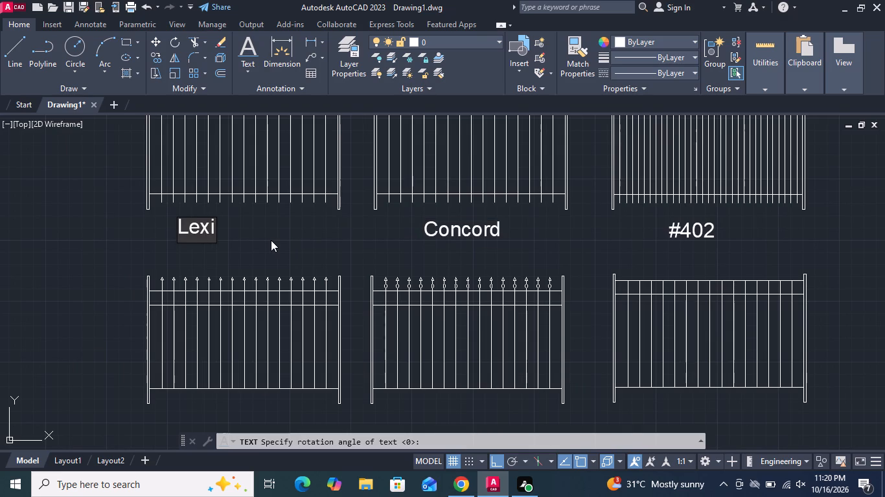
pyautogui.write('ng')
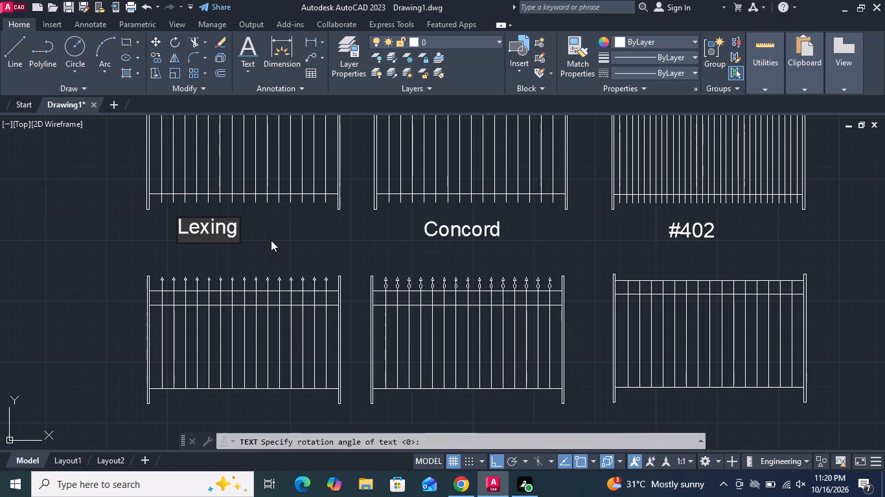
pyautogui.write('ton')
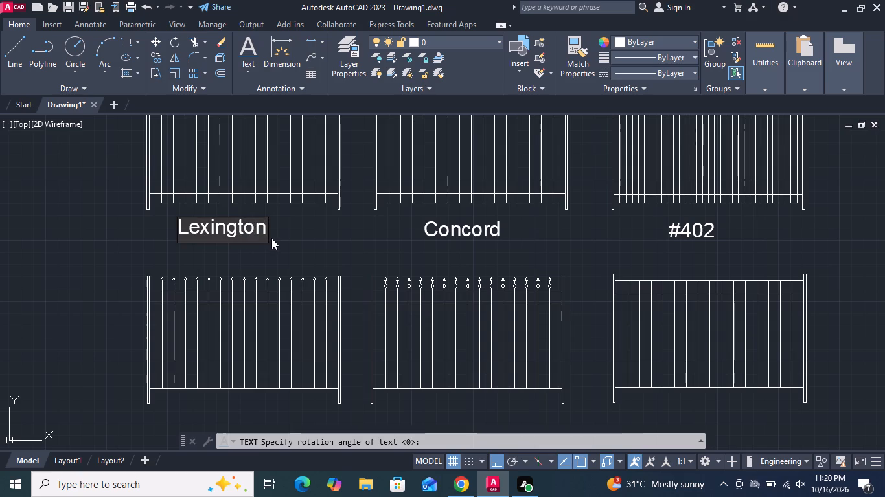
# Add the label "Buckingham" between the fourth and fifth fence rows in the first column.
pyautogui.moveTo(270, 233); pyautogui.dragTo(273, 108, button='middle')
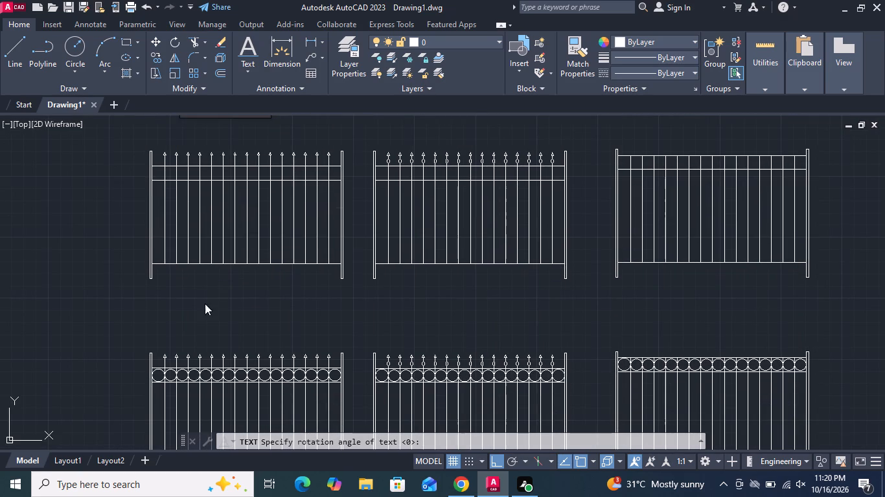
pyautogui.moveTo(190, 319); pyautogui.dragTo(202, 319)
pyautogui.press('b')
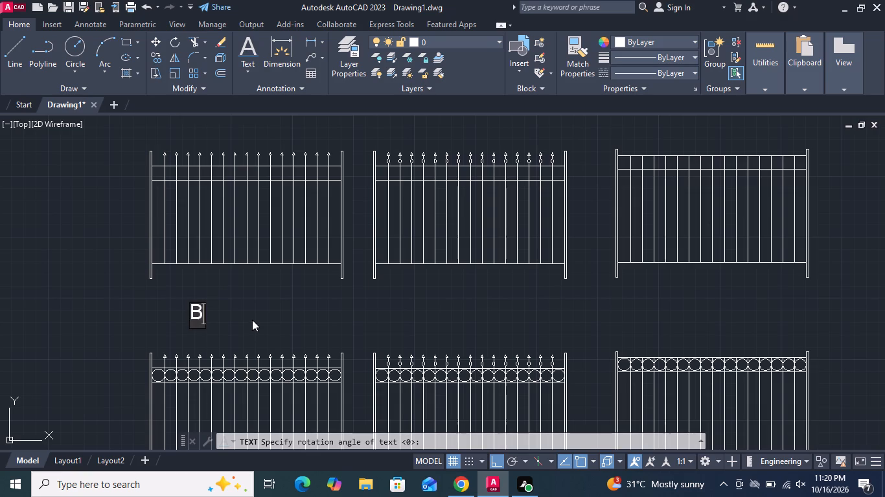
pyautogui.write('uck')
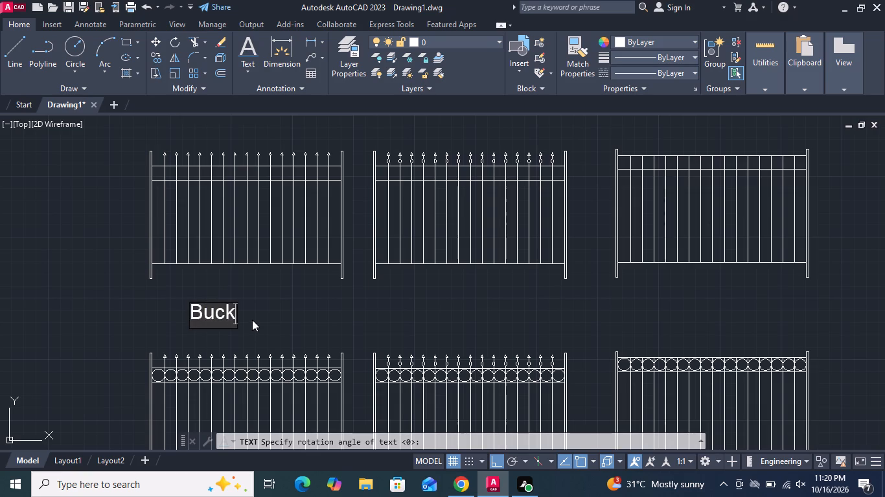
pyautogui.write('ing')
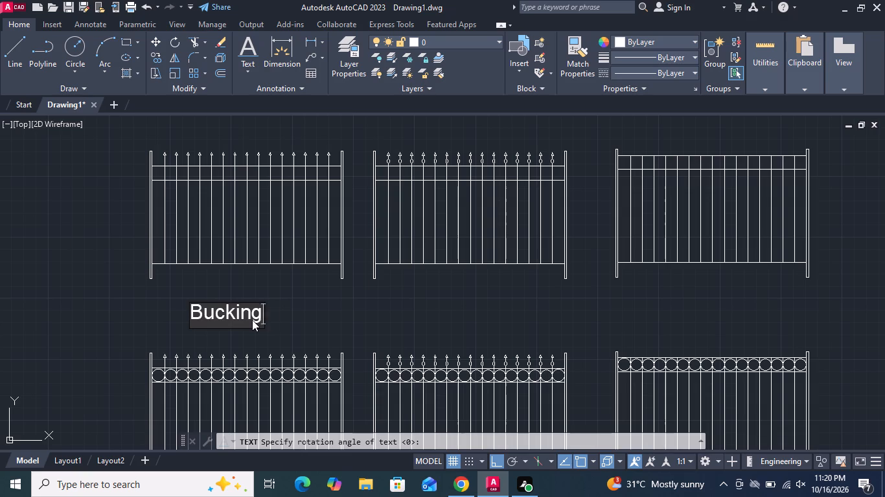
pyautogui.write('ham')
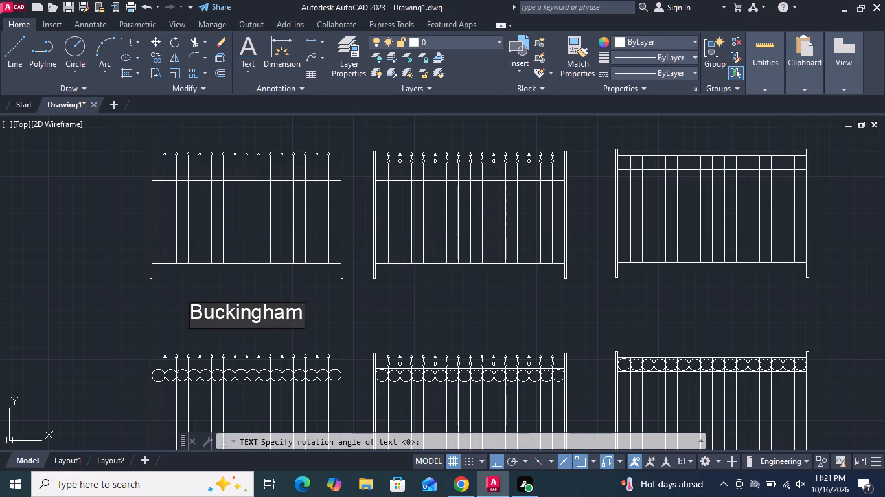
# Add the label "Kensingtan With" with "Majestic Finials" on a second line, between the fourth and fifth fence rows in the second column.
pyautogui.click(375, 315)
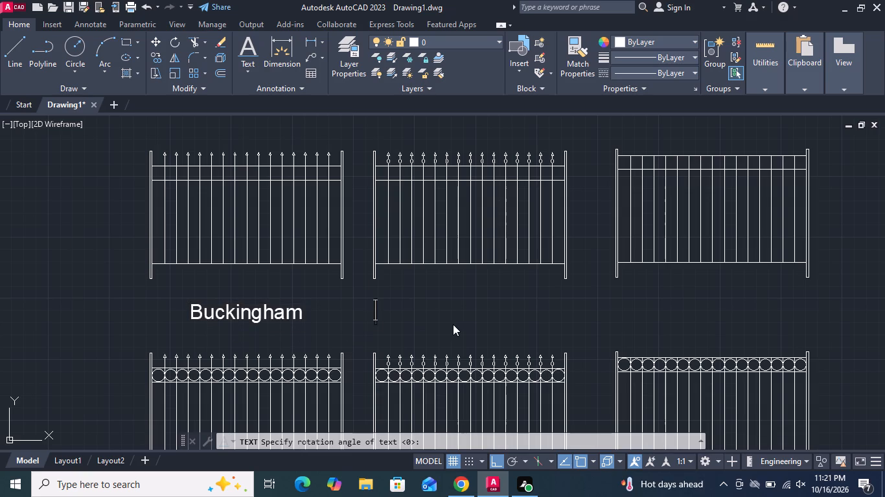
pyautogui.press('k')
pyautogui.write('en')
pyautogui.write('sin')
pyautogui.press('g')
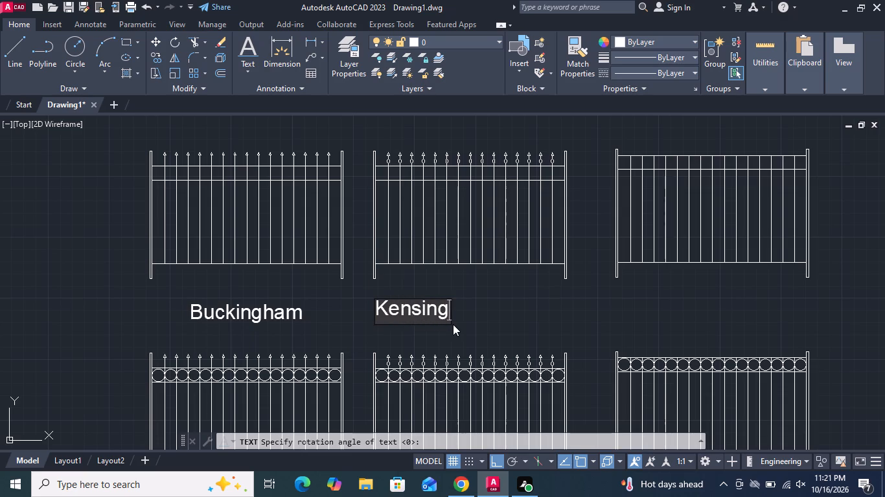
pyautogui.press('t')
pyautogui.press('a')
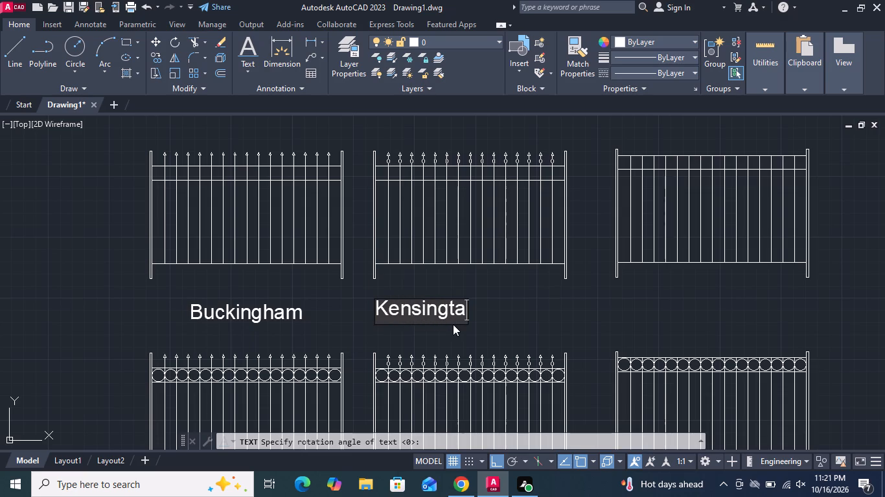
pyautogui.write('n')
pyautogui.press('space')
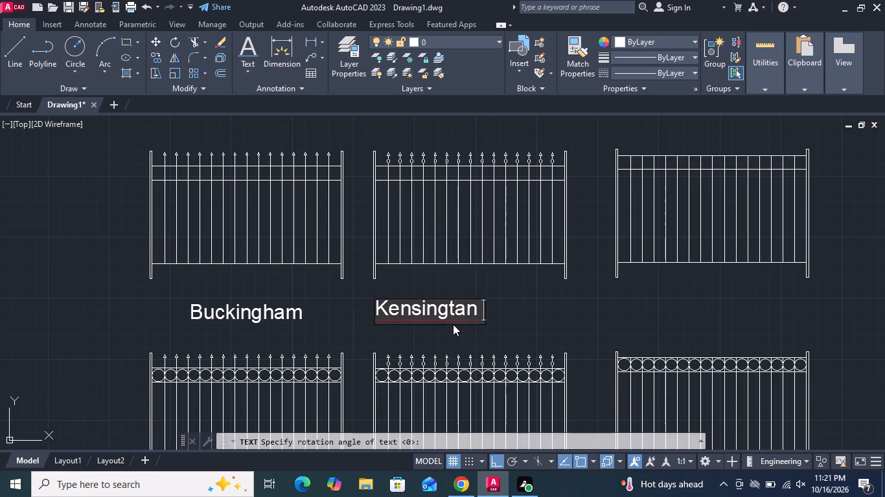
pyautogui.press('w')
pyautogui.write('ith')
pyautogui.press('space')
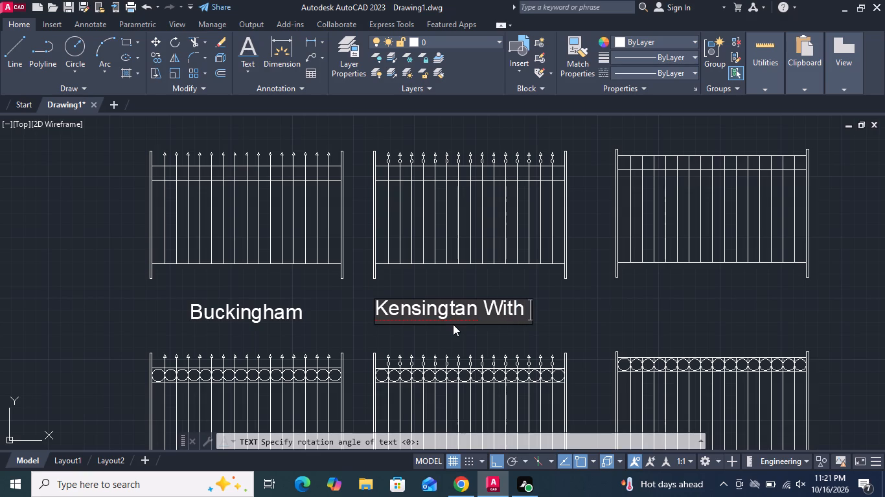
pyautogui.press('m')
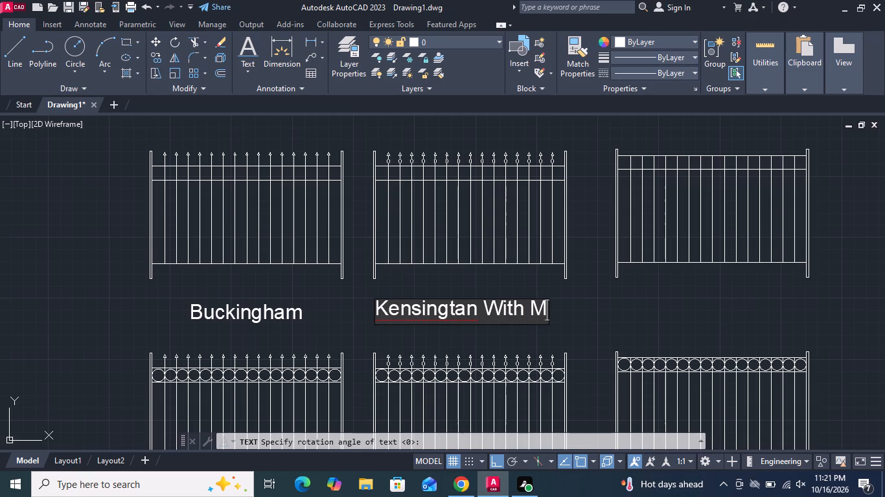
pyautogui.press('BackSpace')
pyautogui.press('Return')
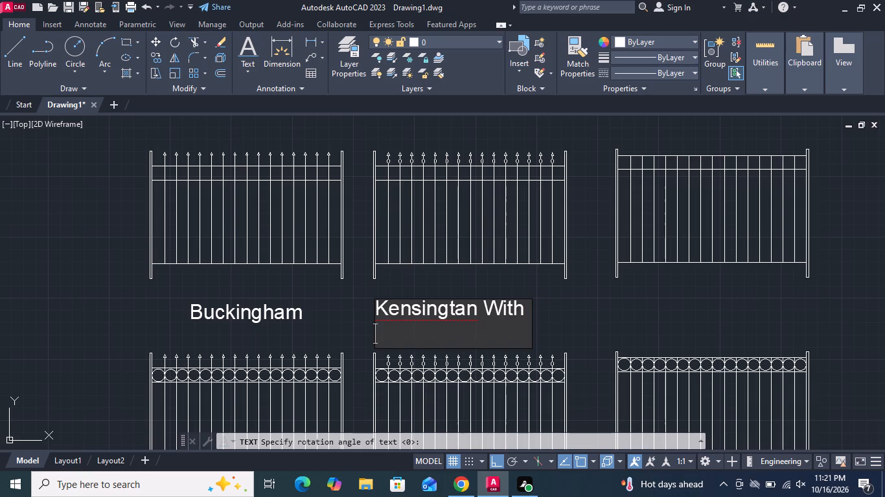
pyautogui.press('m')
pyautogui.write('aja')
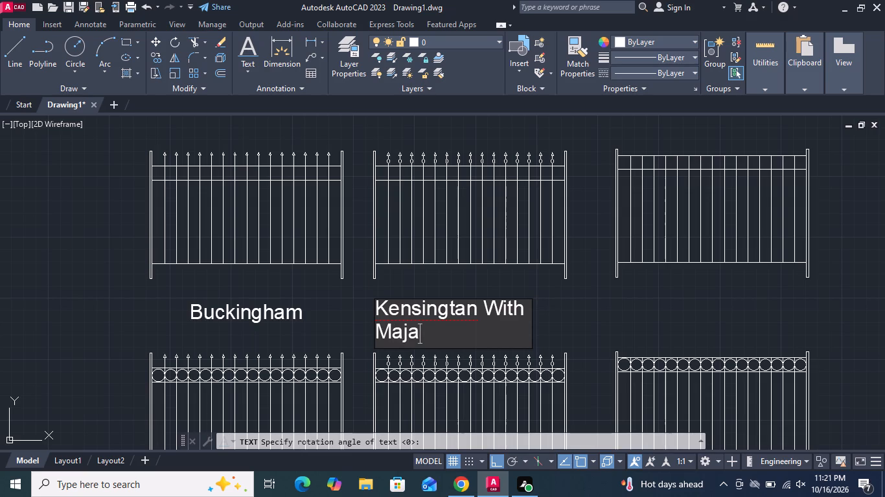
pyautogui.press('BackSpace')
pyautogui.write('es')
pyautogui.press('t')
pyautogui.write('ic')
pyautogui.press('space')
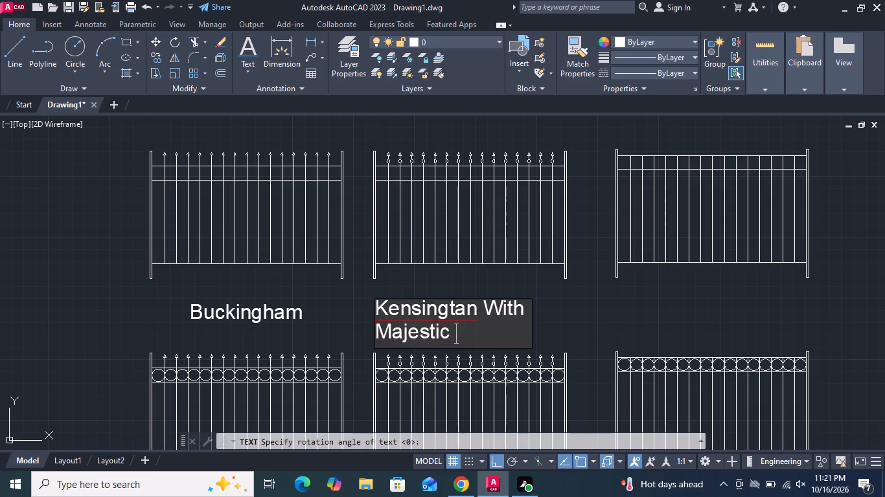
pyautogui.press('f')
pyautogui.write('in')
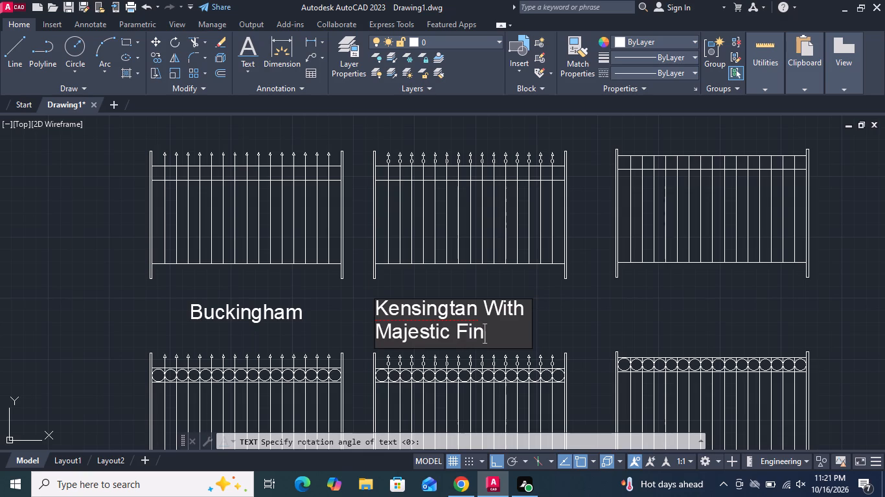
pyautogui.write('ials')
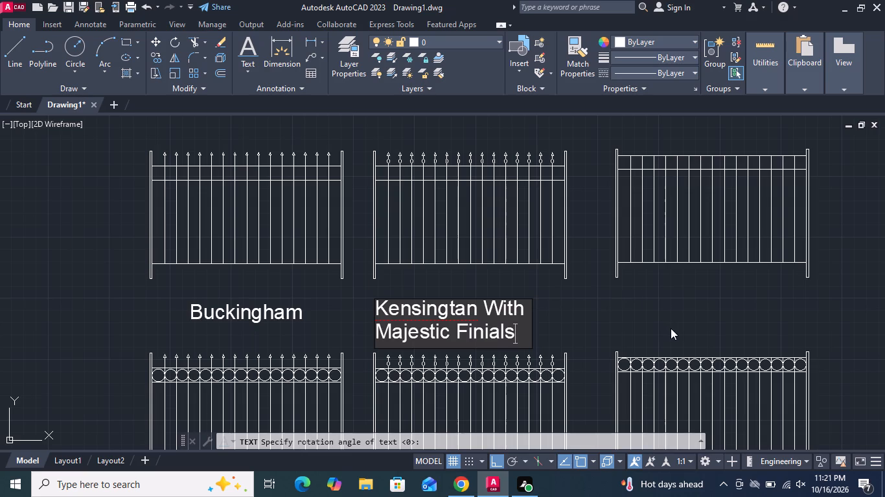
# Add the label "Windsor" between the fourth and fifth fence rows in the third column.
pyautogui.click(660, 310)
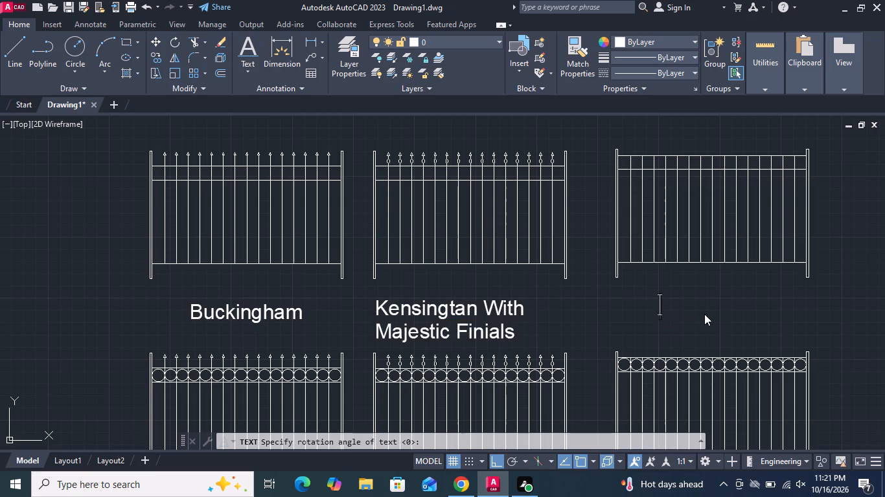
pyautogui.press('w')
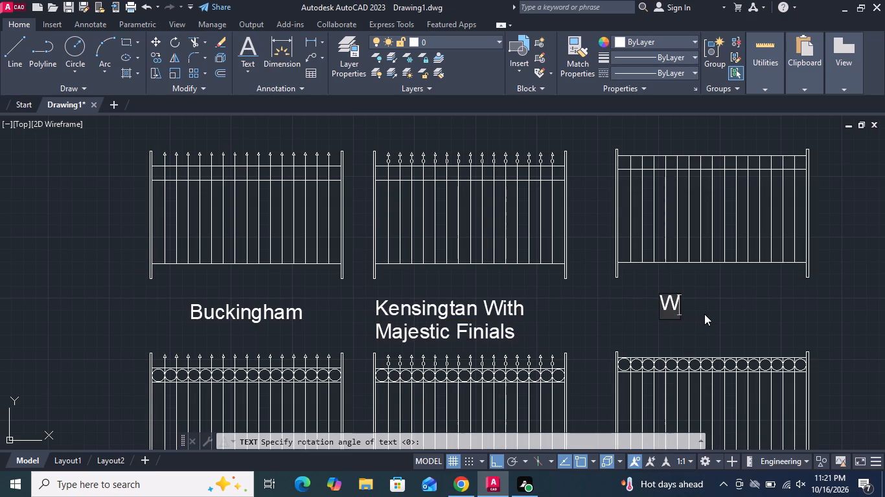
pyautogui.write('in')
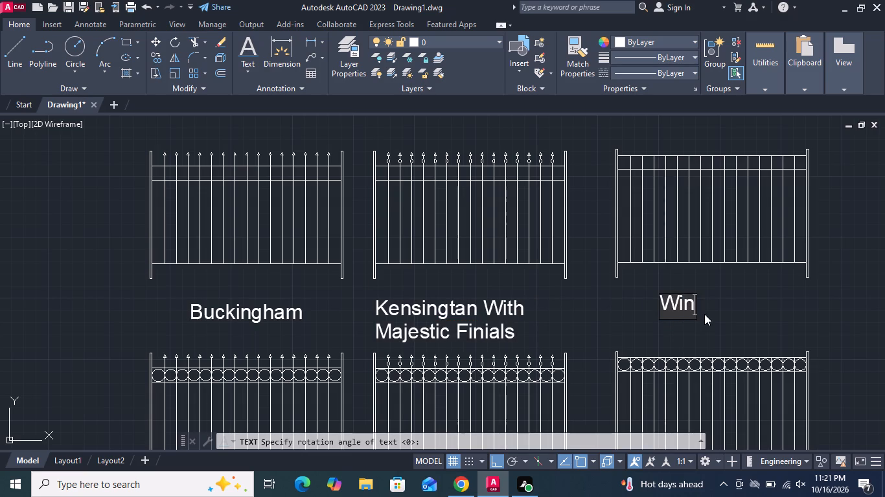
pyautogui.write('dsor')
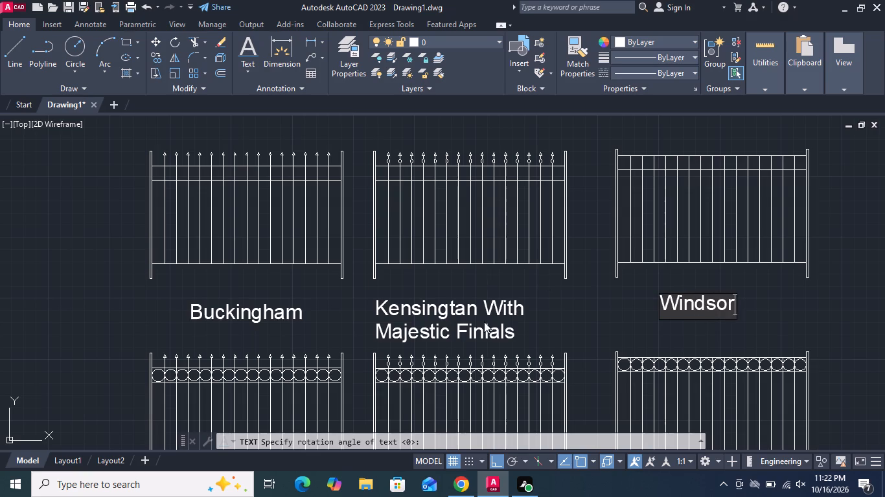
pyautogui.moveTo(484, 322); pyautogui.dragTo(482, 147, button='middle')
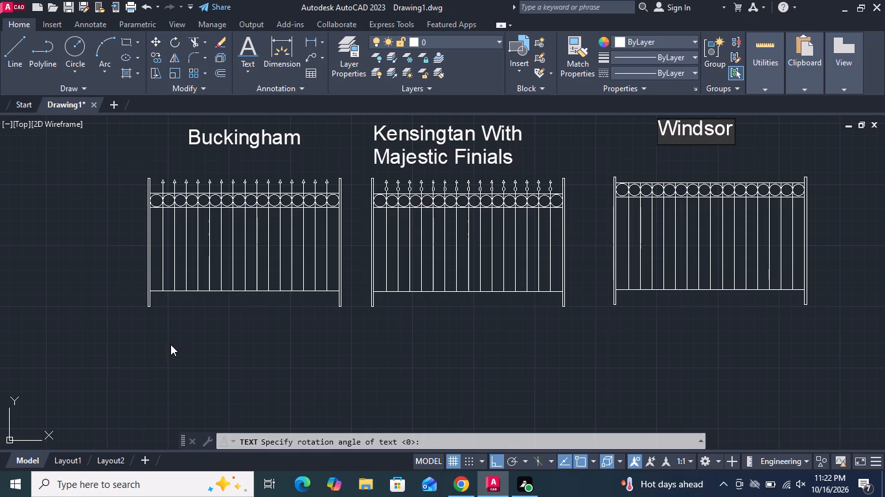
# Add the label "Buckingham Plus" below the first-column fence in the fifth row.
pyautogui.click(169, 338)
pyautogui.moveTo(194, 340); pyautogui.dragTo(298, 286, button='middle')
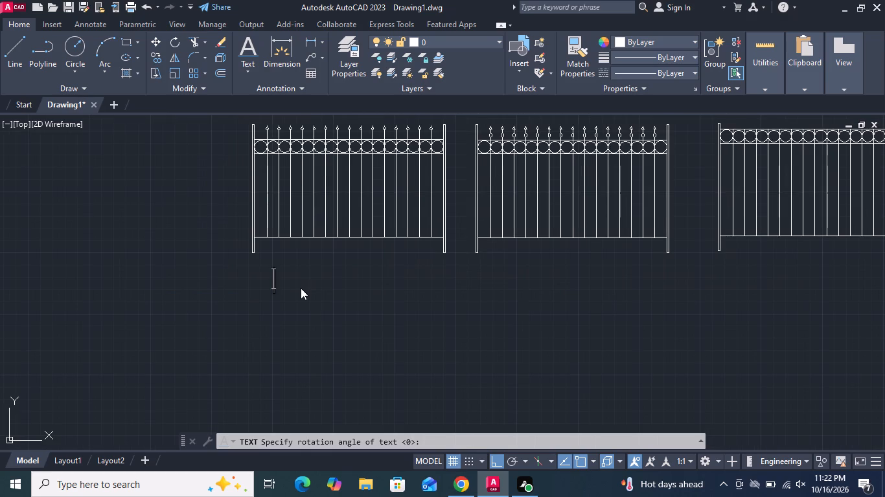
pyautogui.press('b')
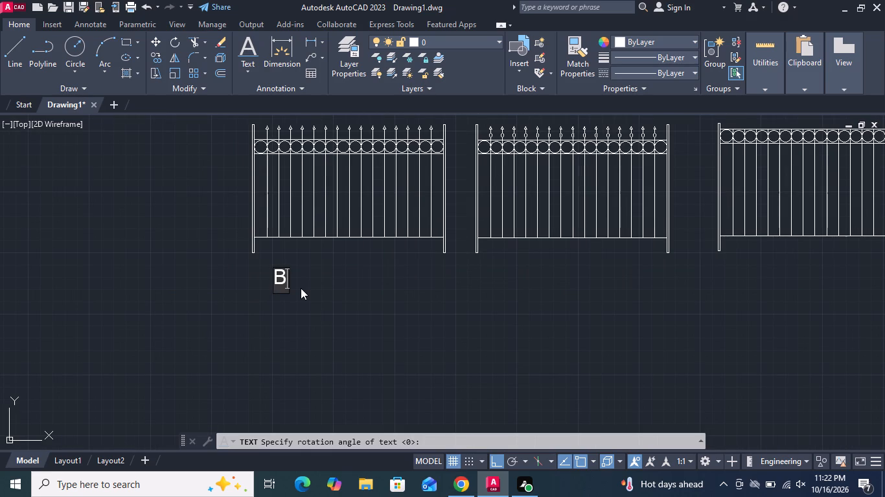
pyautogui.write('uck')
pyautogui.write('ing')
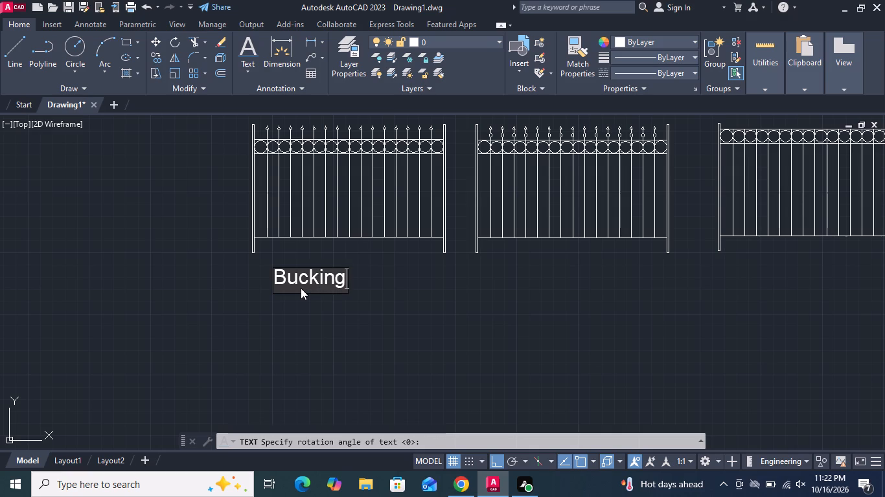
pyautogui.write('ham')
pyautogui.press('space')
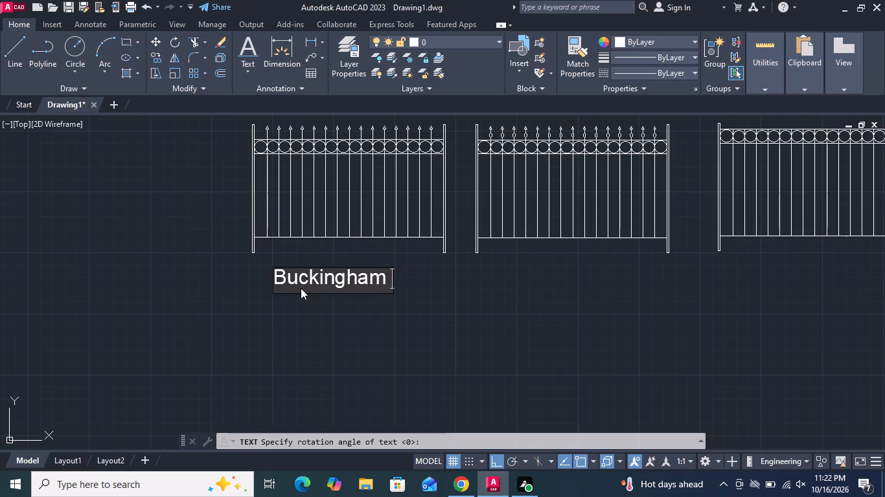
pyautogui.press('p')
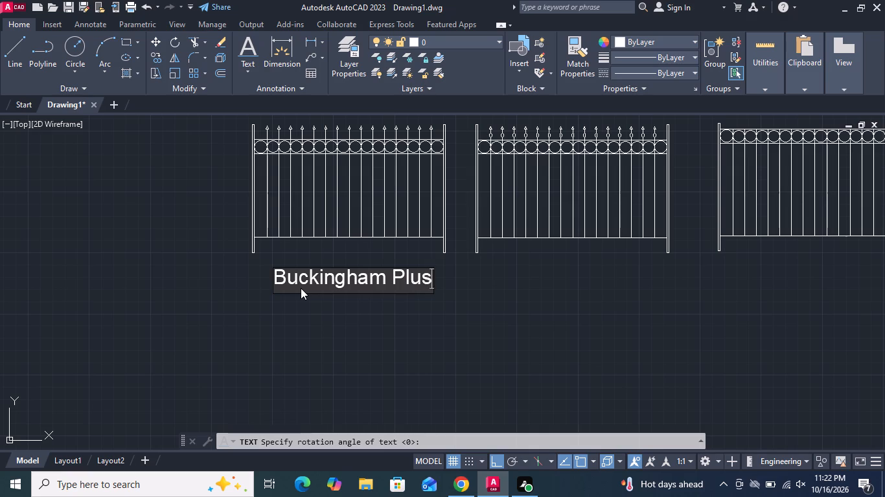
# Add the label "Kansington Plus With" with "Majastic Finials" on a second line, below the second-column fence in the fifth row.
pyautogui.click(477, 279)
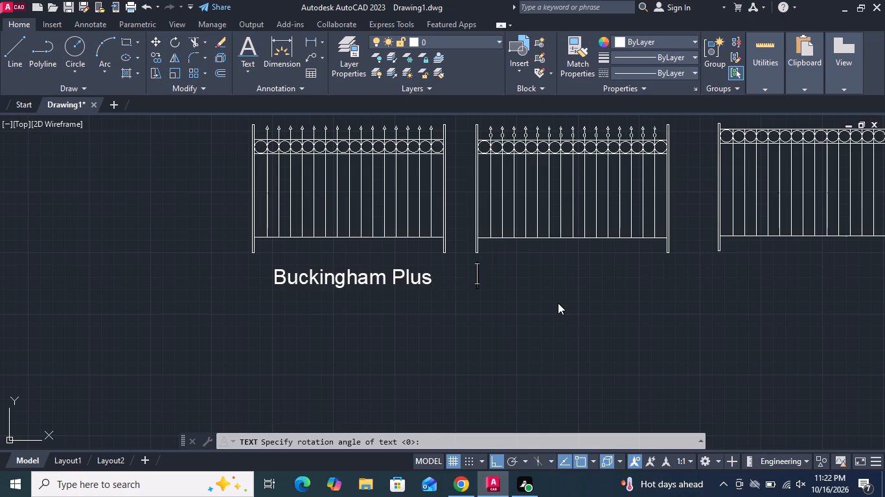
pyautogui.press('k')
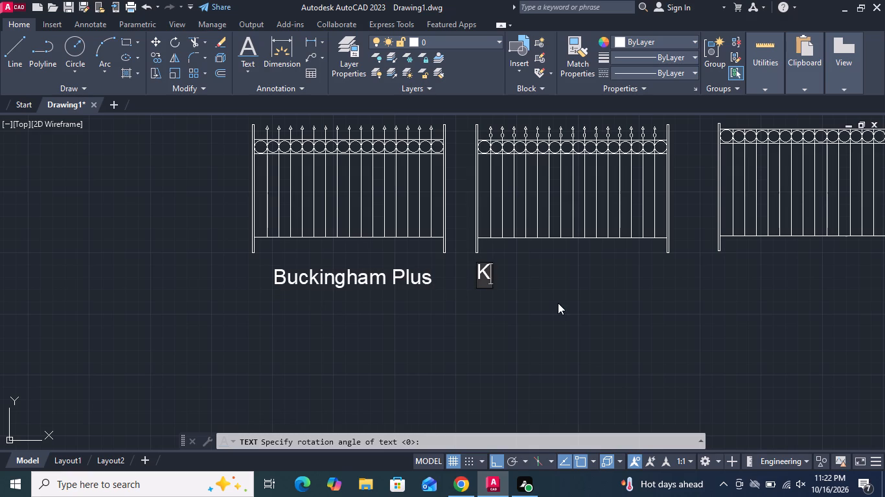
pyautogui.write('an')
pyautogui.write('si')
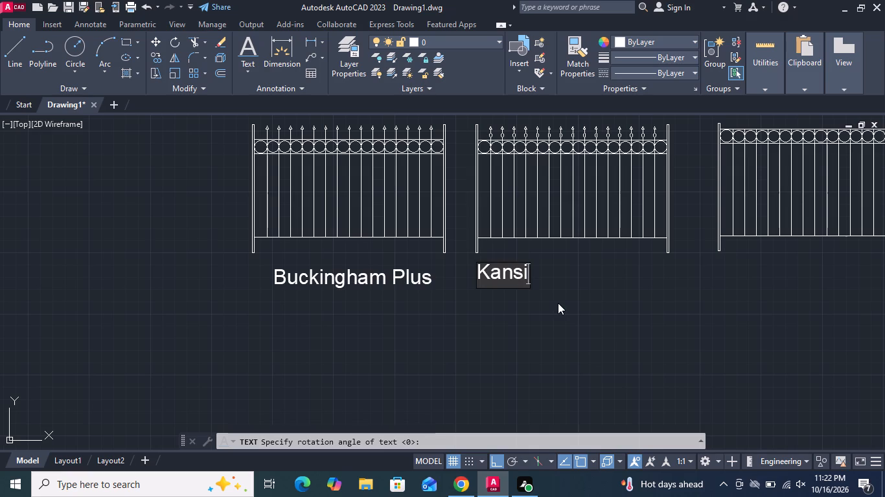
pyautogui.write('ng')
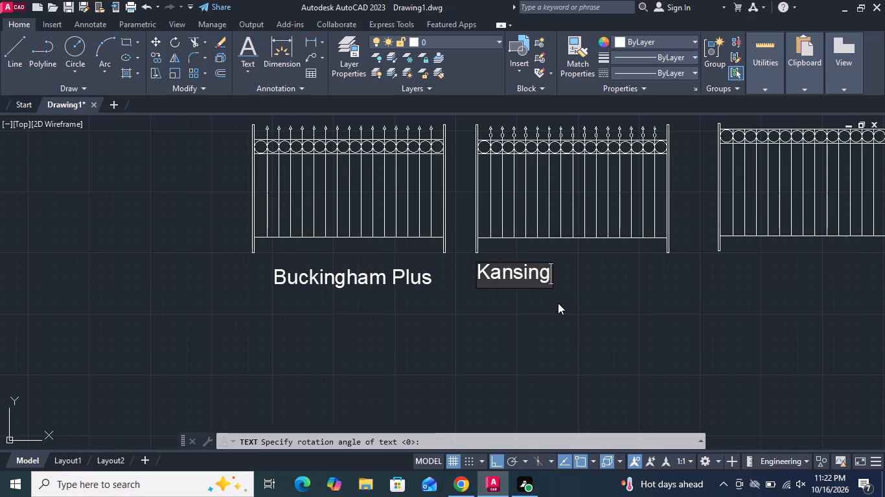
pyautogui.press('t')
pyautogui.write('on')
pyautogui.press('space')
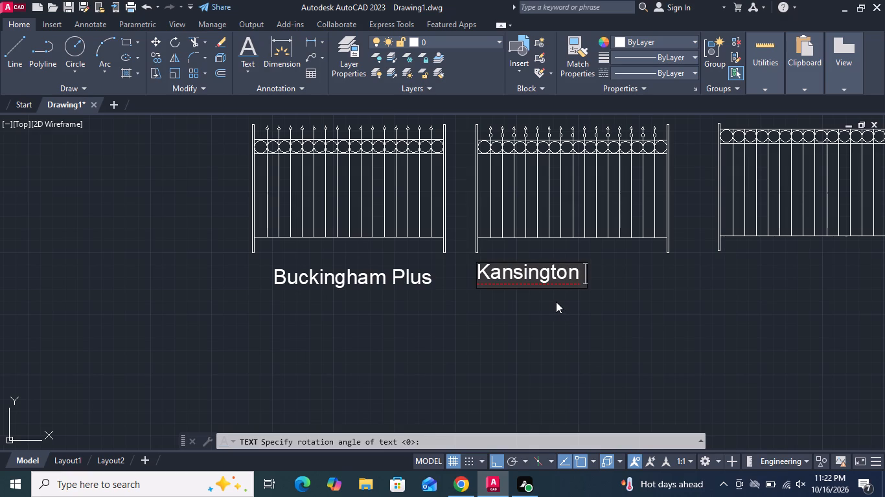
pyautogui.press('s')
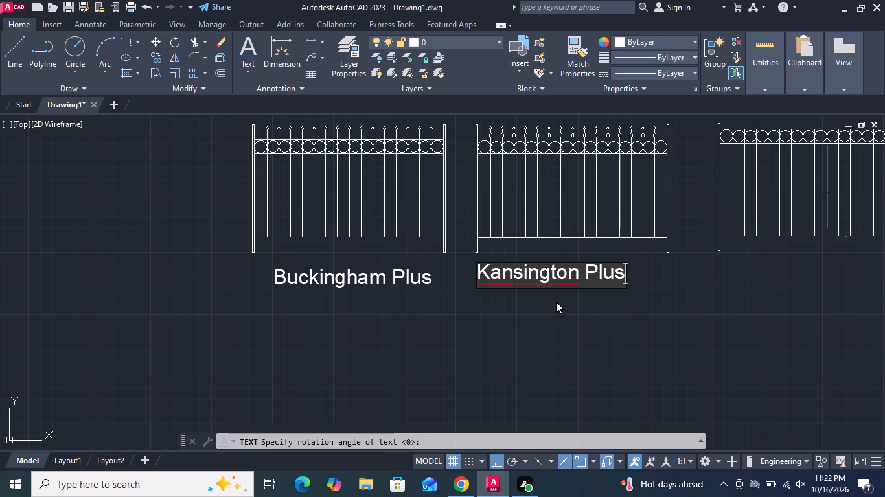
pyautogui.press('space')
pyautogui.press('w')
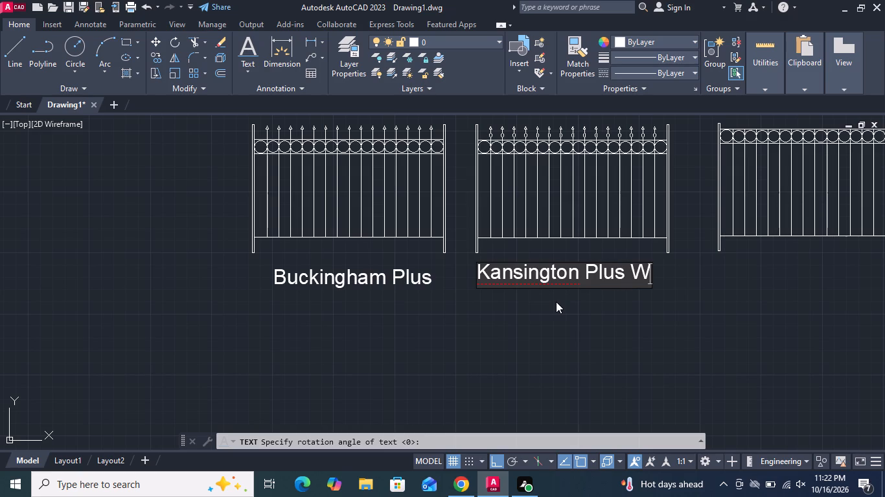
pyautogui.press('space')
pyautogui.press('BackSpace')
pyautogui.press('i')
pyautogui.press('t')
pyautogui.press('h')
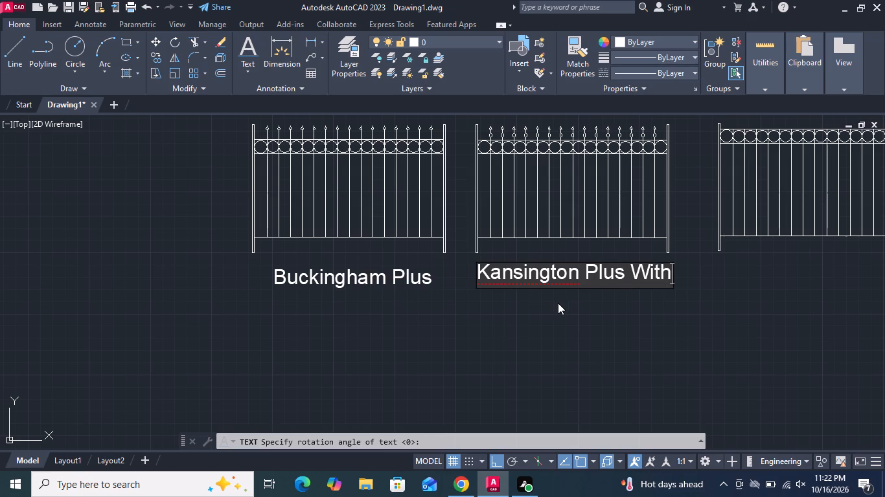
pyautogui.press('Return')
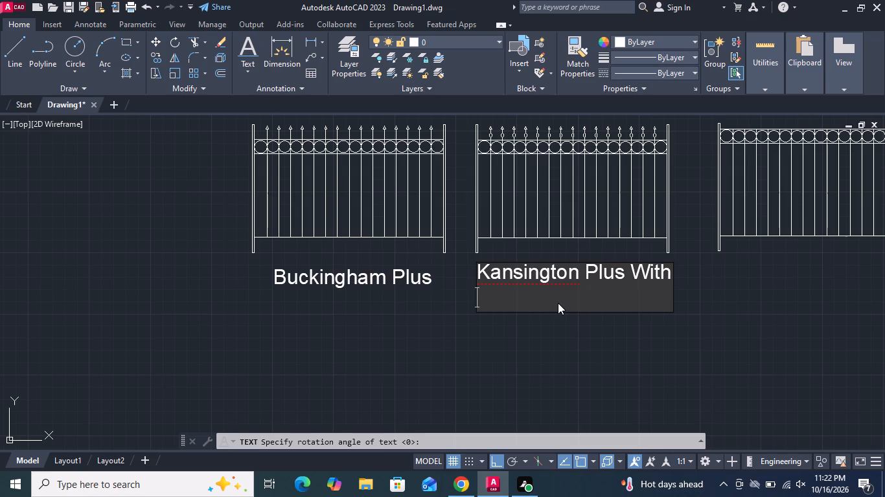
pyautogui.press('m')
pyautogui.press('a')
pyautogui.write('ja')
pyautogui.press('s')
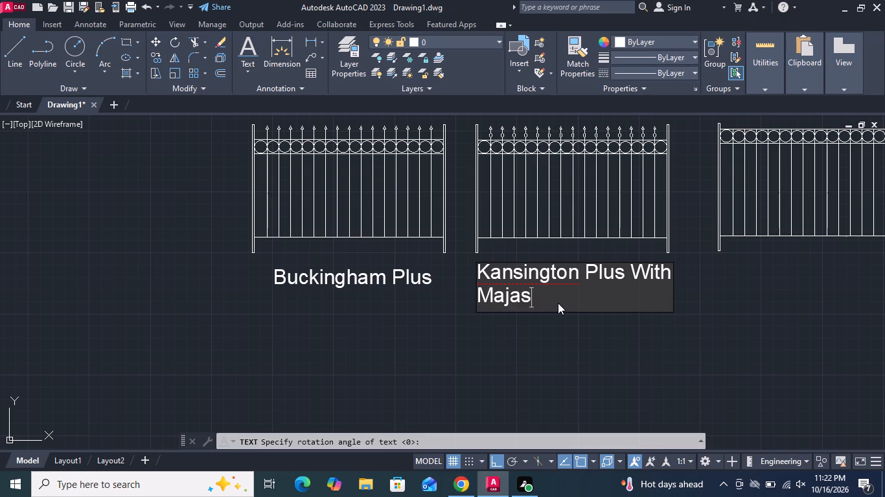
pyautogui.press('t')
pyautogui.press('i')
pyautogui.press('c')
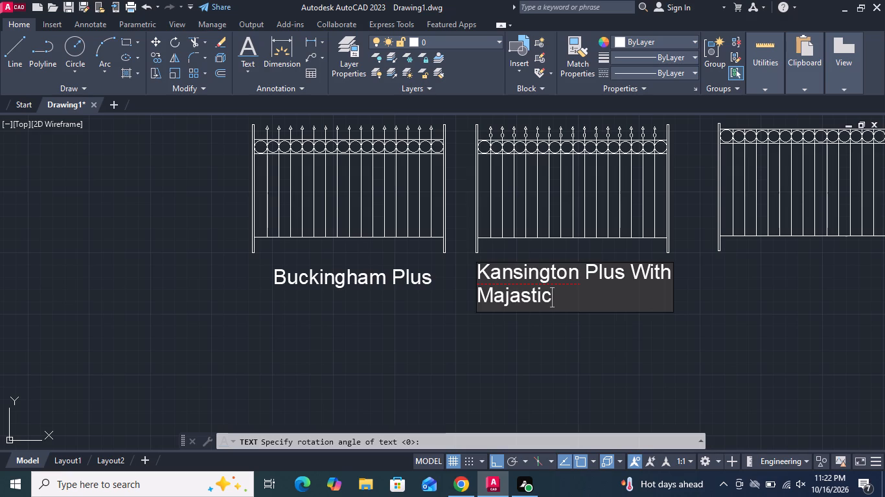
pyautogui.press('space')
pyautogui.press('f')
pyautogui.write('ini')
pyautogui.write('als')
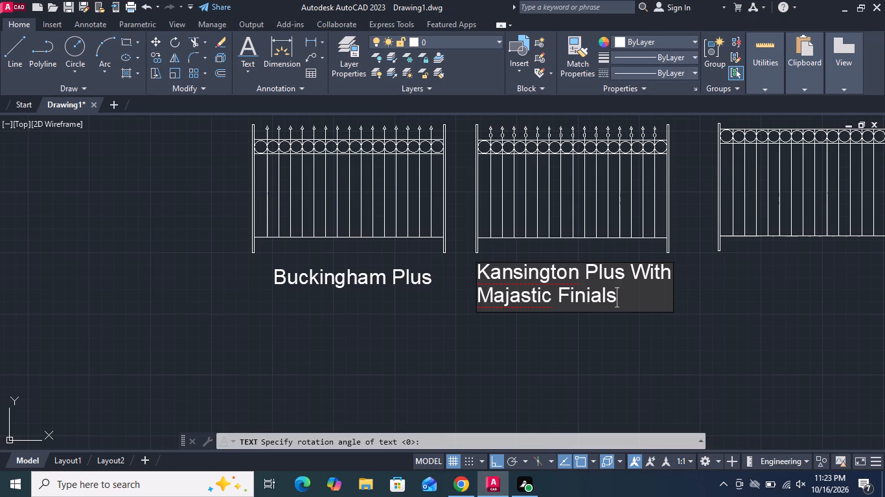
# Add the label "Windsor Plus" below the third-column fence in the fifth row.
pyautogui.moveTo(511, 381); pyautogui.dragTo(292, 384, button='middle')
pyautogui.click(538, 278)
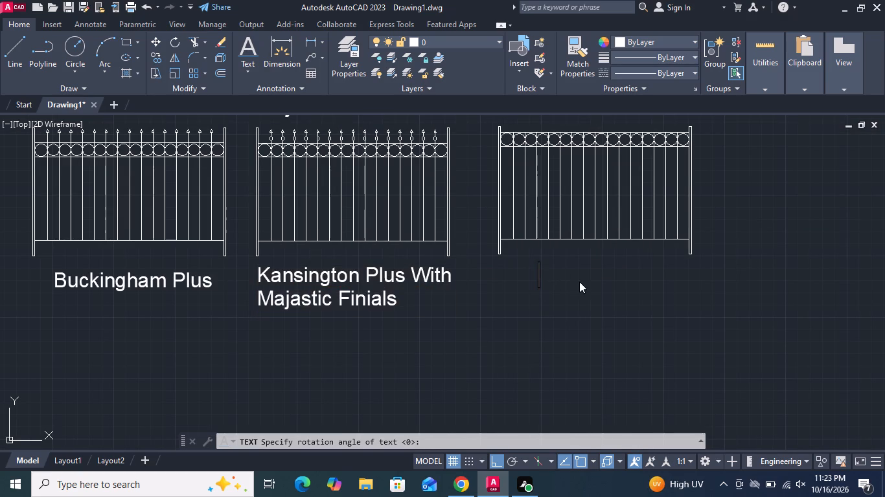
pyautogui.press('w')
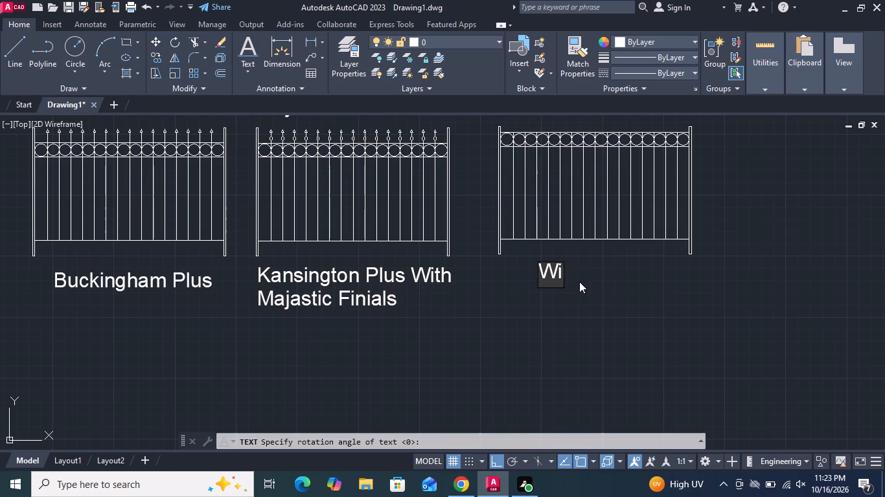
pyautogui.write('nd')
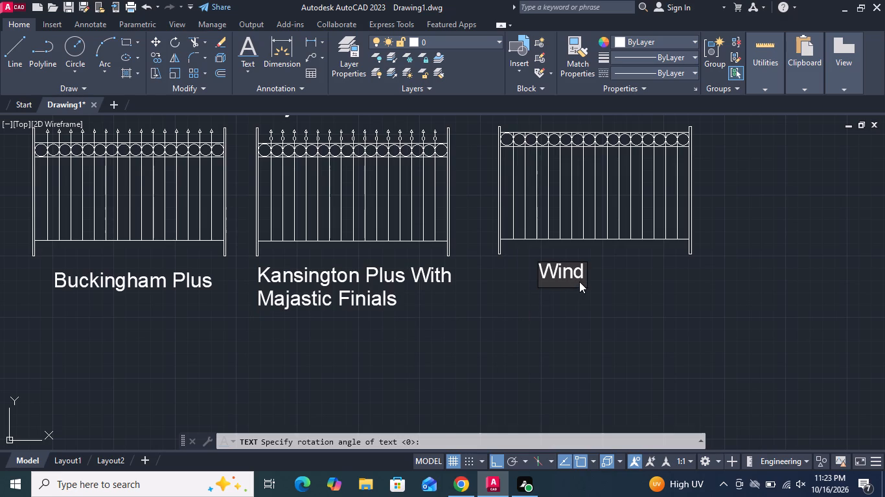
pyautogui.write('so')
pyautogui.press('r')
pyautogui.press('space')
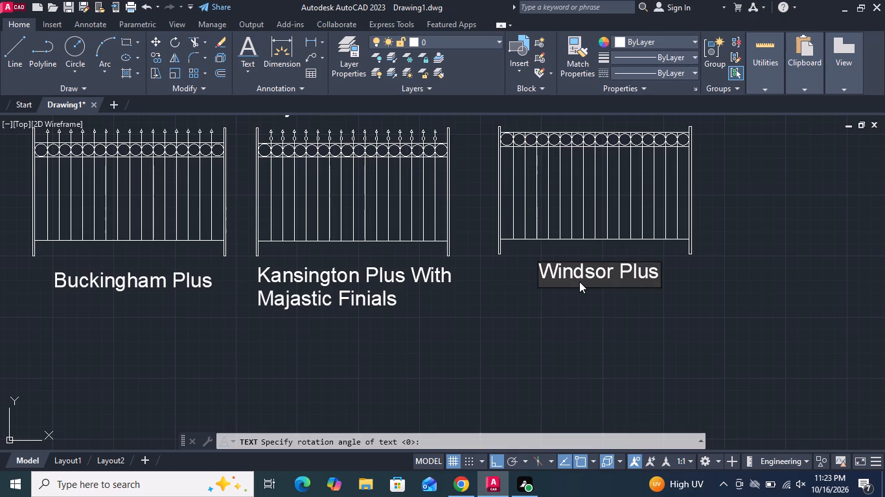
# Examine the whole fence layout and the labels under all five rows.
pyautogui.scroll(-2, 498, 322)
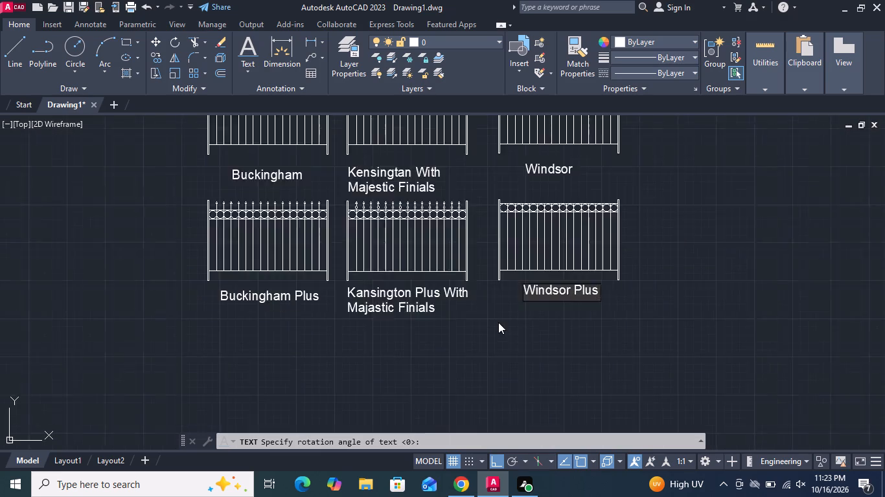
pyautogui.scroll(-1, 498, 322)
pyautogui.scroll(-2, 548, 359)
pyautogui.moveTo(549, 350); pyautogui.dragTo(519, 330, button='middle')
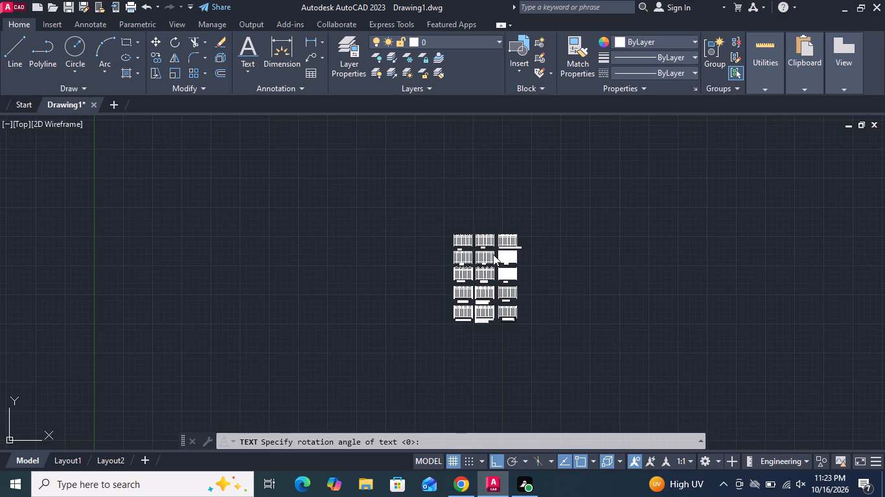
pyautogui.scroll(5, 500, 250)
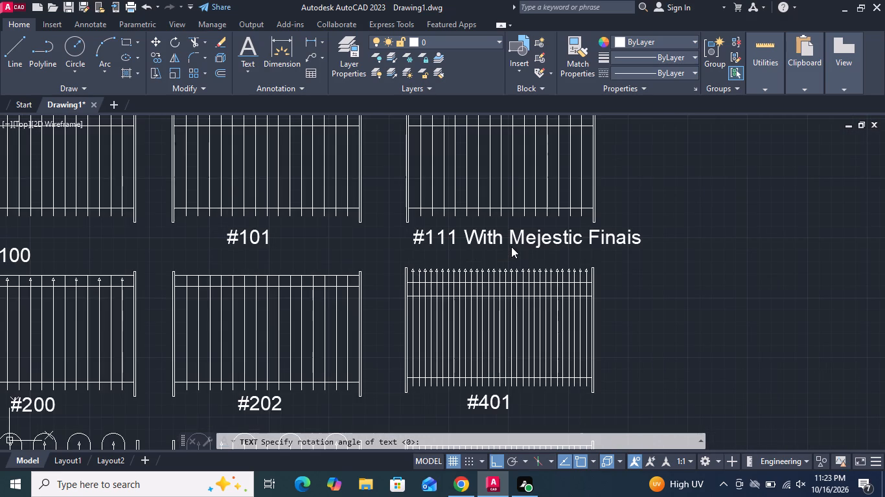
pyautogui.scroll(-3, 514, 226)
pyautogui.moveTo(534, 270); pyautogui.dragTo(516, 193, button='middle')
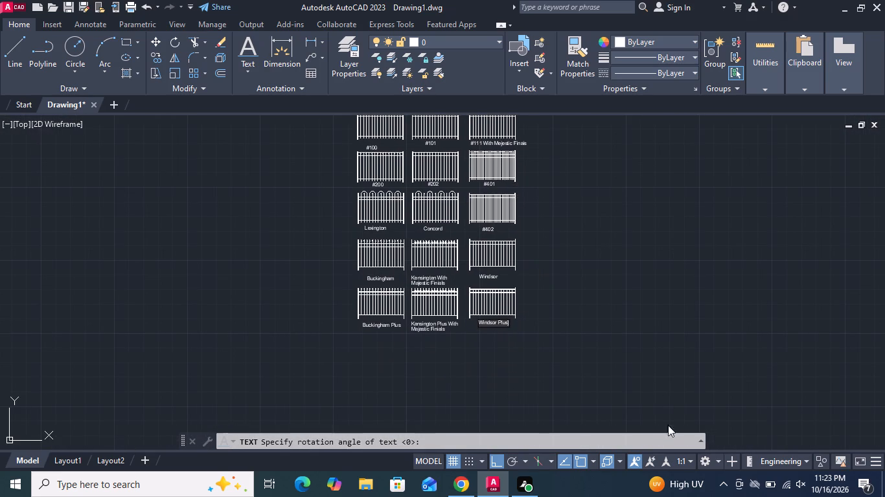
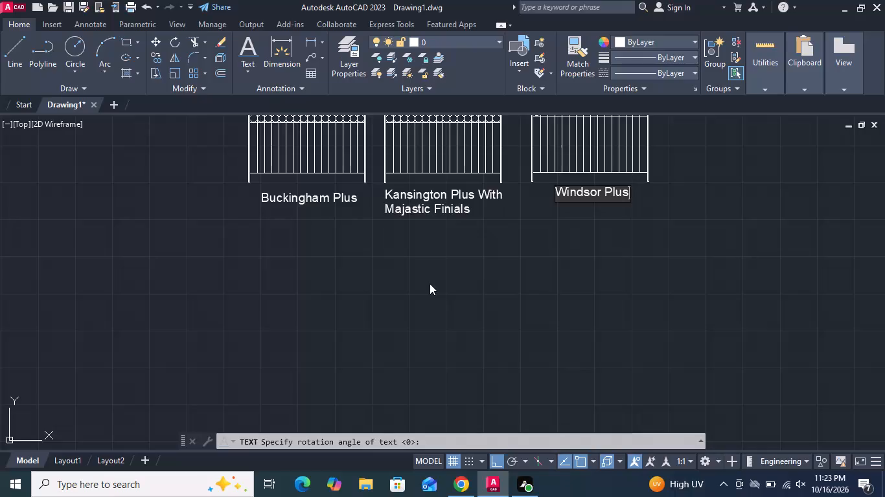
# Complete the "Windsor Plus" single-line text label beneath the last fence panel and end the text entry.
pyautogui.click(249, 56)
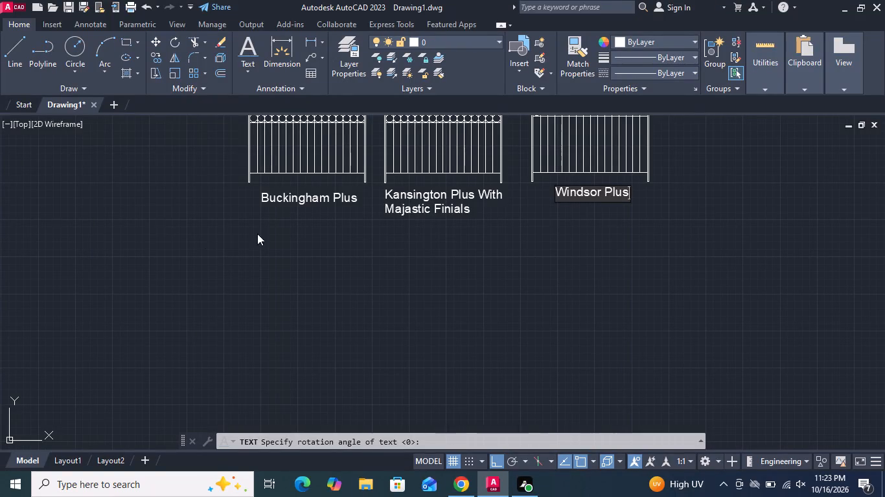
pyautogui.click(238, 46)
pyautogui.press('Return')
pyautogui.press('Return')
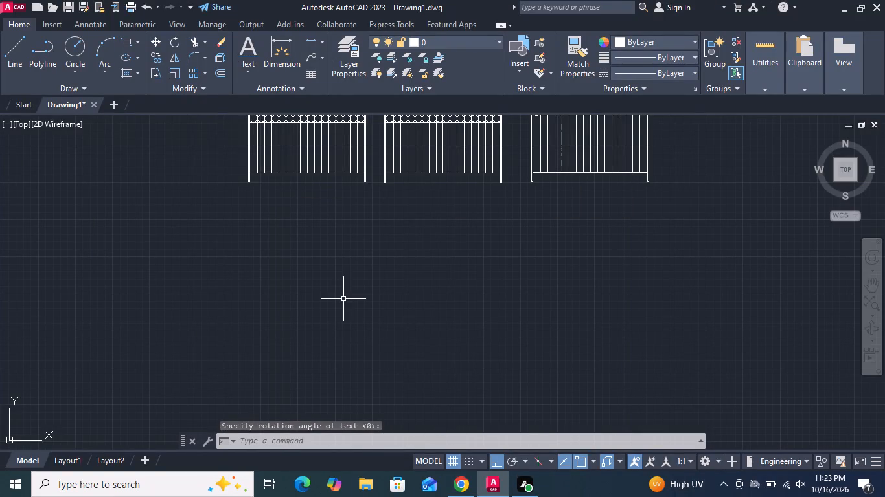
# Rotate all the fence name labels, from #100 to Windsor Plus, together by 90° about a point beside the fence panels.
pyautogui.scroll(-3, 343, 339)
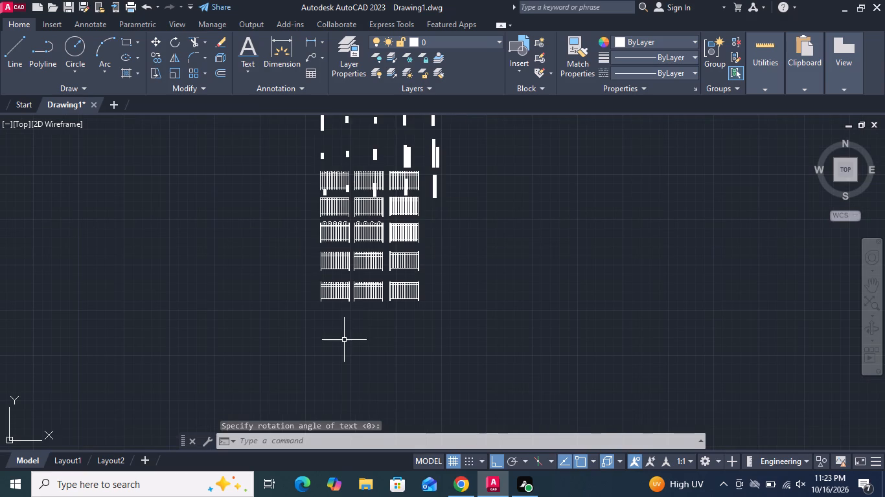
pyautogui.moveTo(344, 340); pyautogui.dragTo(352, 375, button='middle')
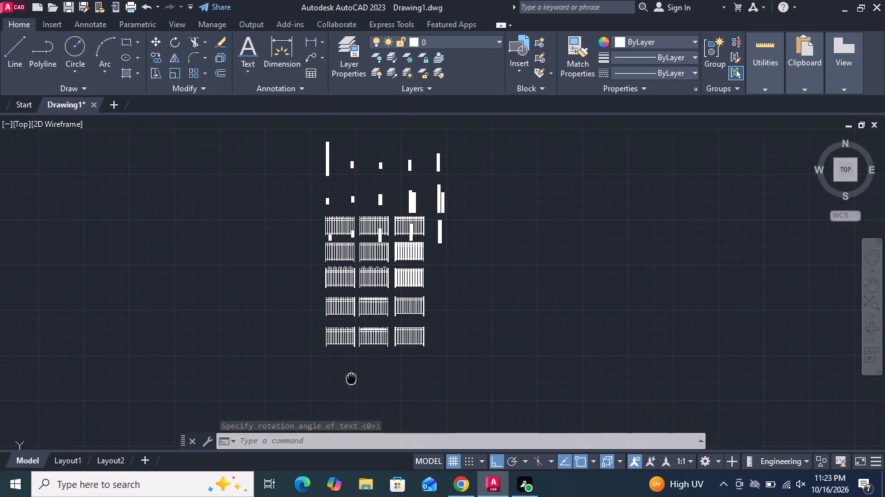
pyautogui.moveTo(352, 375); pyautogui.dragTo(365, 347, button='middle')
pyautogui.scroll(3, 416, 177)
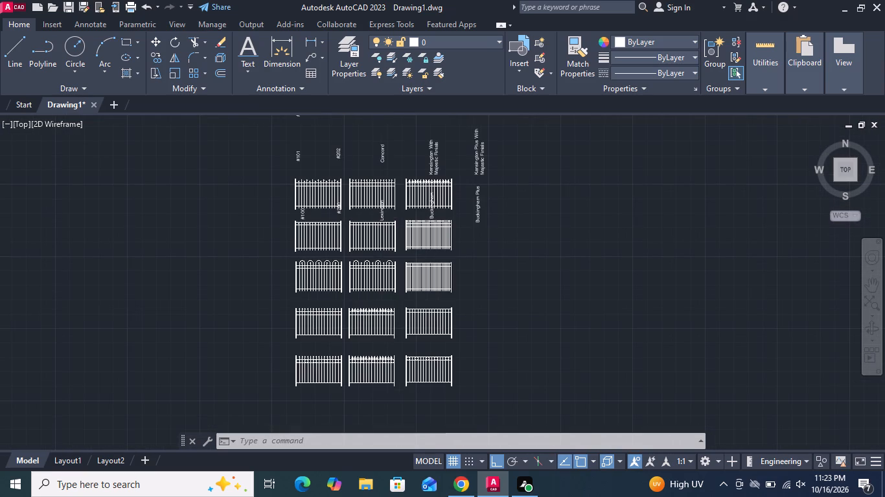
pyautogui.moveTo(417, 184); pyautogui.dragTo(430, 267, button='middle')
pyautogui.scroll(-2, 433, 257)
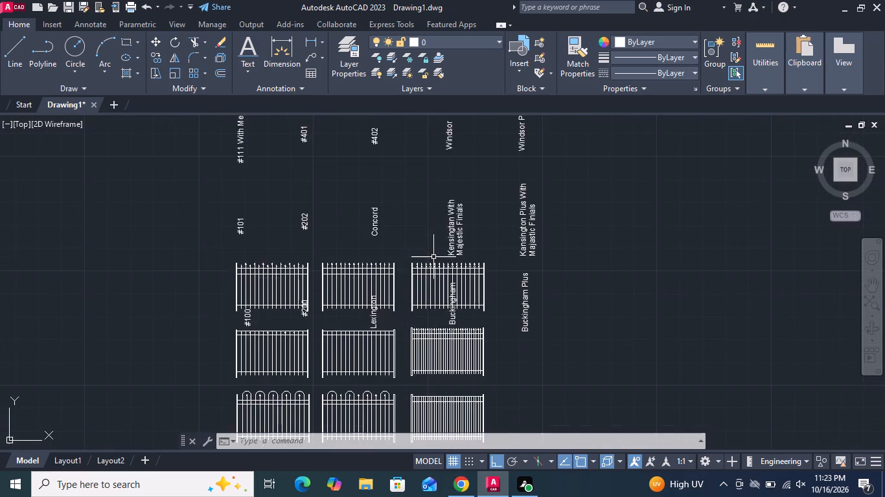
pyautogui.click(507, 195)
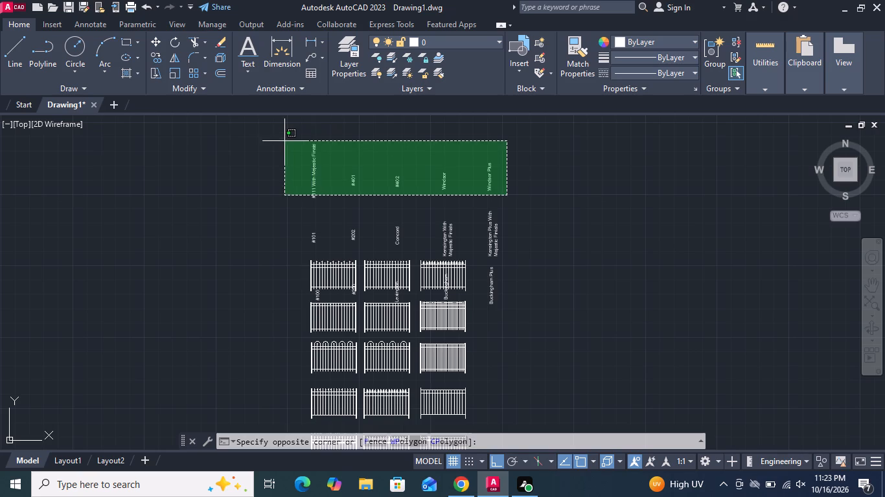
pyautogui.click(280, 140)
pyautogui.scroll(1, 399, 228)
pyautogui.click(564, 274)
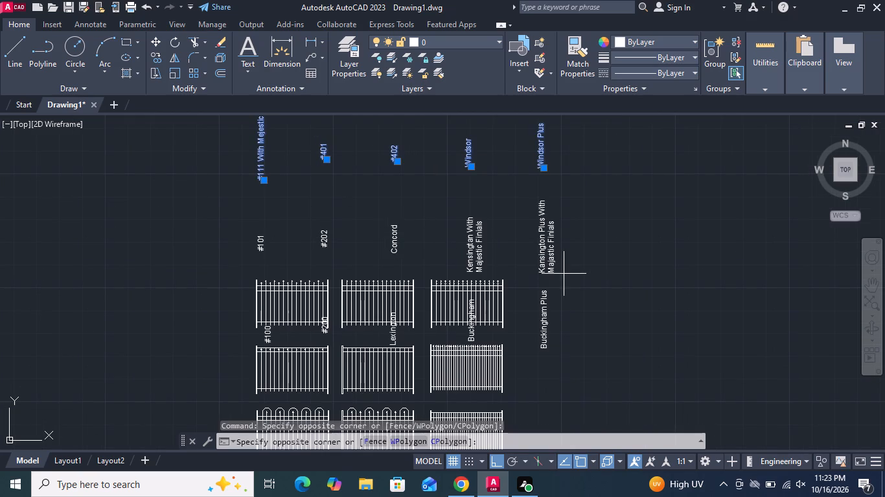
pyautogui.click(239, 197)
pyautogui.scroll(1, 538, 360)
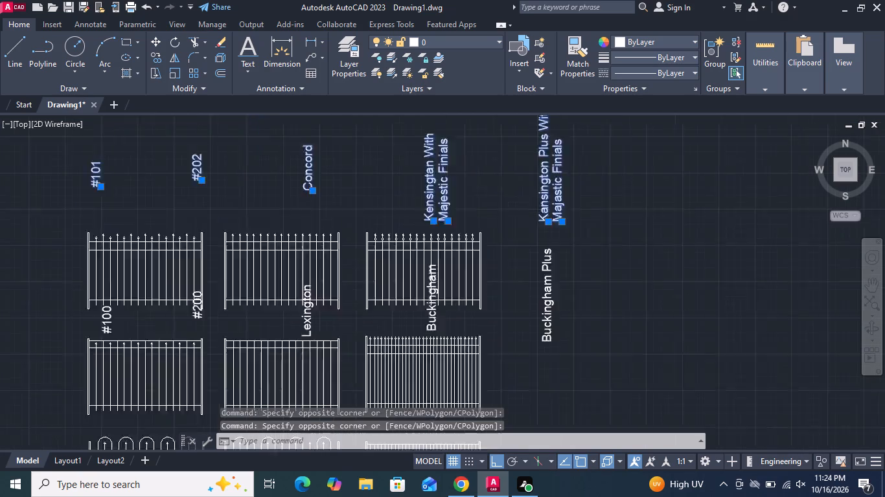
pyautogui.scroll(1, 538, 360)
pyautogui.moveTo(599, 355); pyautogui.dragTo(594, 348)
pyautogui.click(509, 273)
pyautogui.click(371, 307)
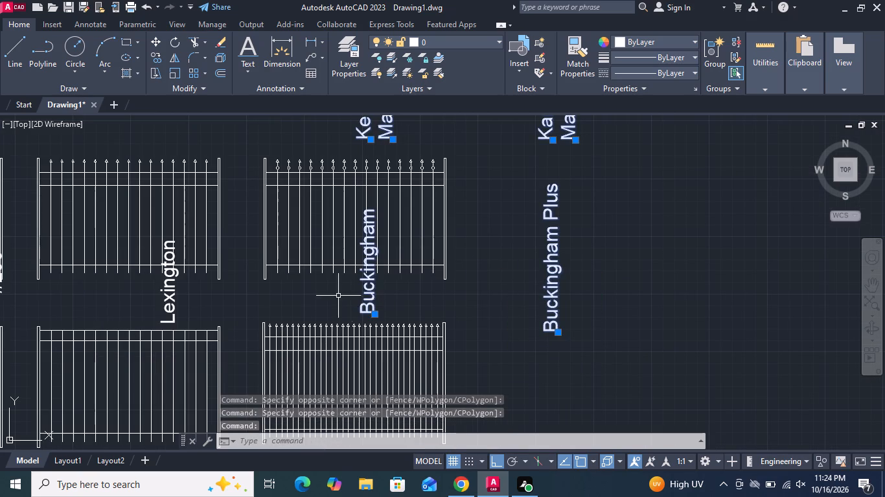
pyautogui.moveTo(184, 315); pyautogui.dragTo(157, 312)
pyautogui.click(109, 304)
pyautogui.scroll(-3, 262, 287)
pyautogui.scroll(4, 165, 299)
pyautogui.click(312, 270)
pyautogui.click(267, 248)
pyautogui.moveTo(189, 284); pyautogui.dragTo(161, 285)
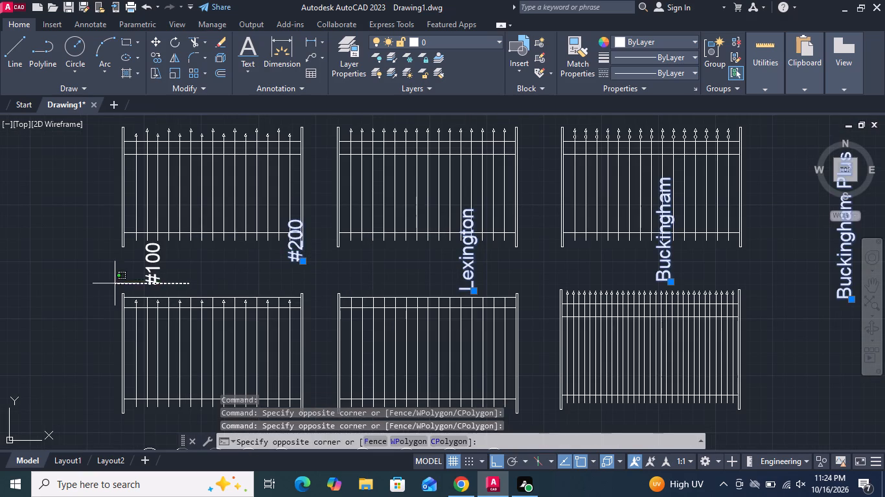
pyautogui.click(98, 279)
pyautogui.scroll(-5, 220, 243)
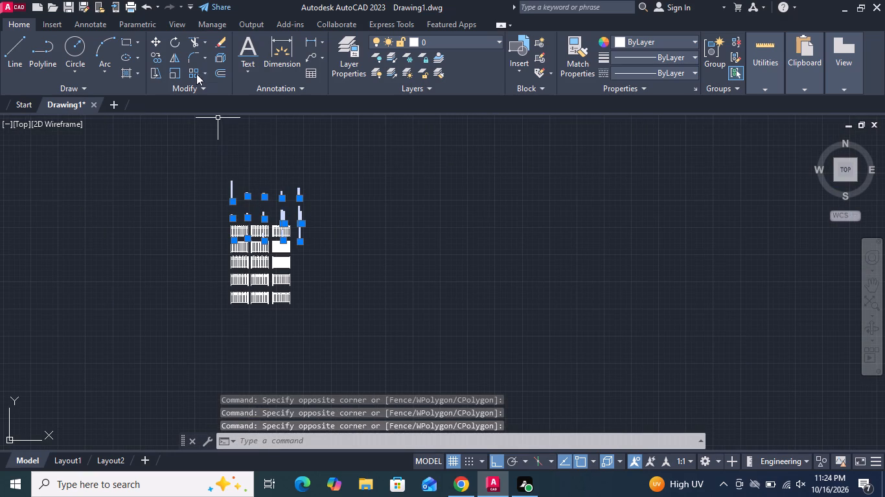
pyautogui.click(169, 39)
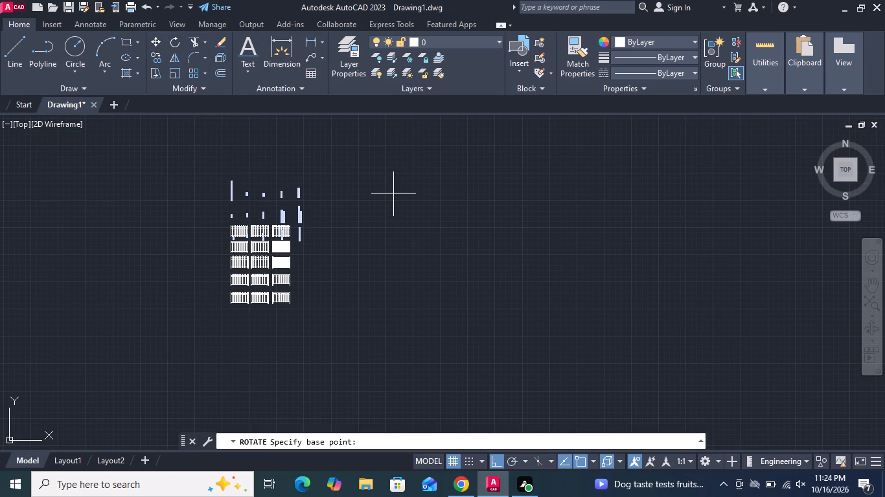
pyautogui.click(393, 194)
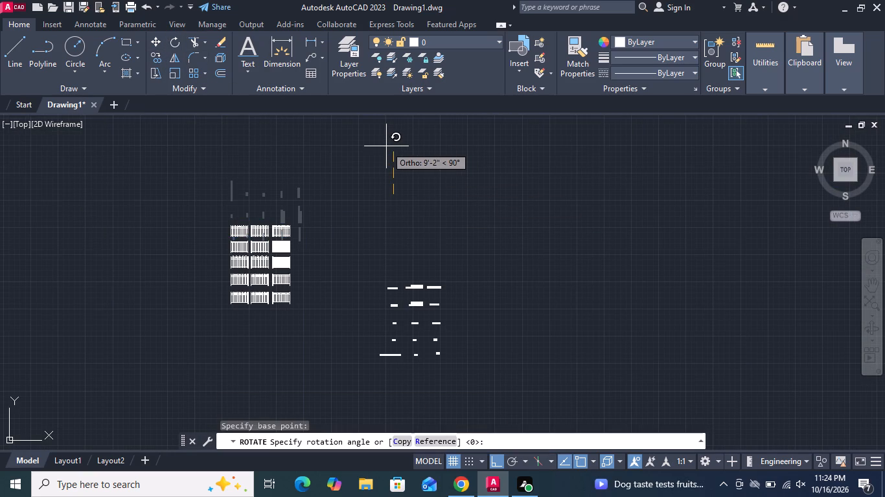
pyautogui.click(386, 146)
# Rotate the whole group of upside-down fence labels by 180° so they read upright.
pyautogui.scroll(3, 414, 330)
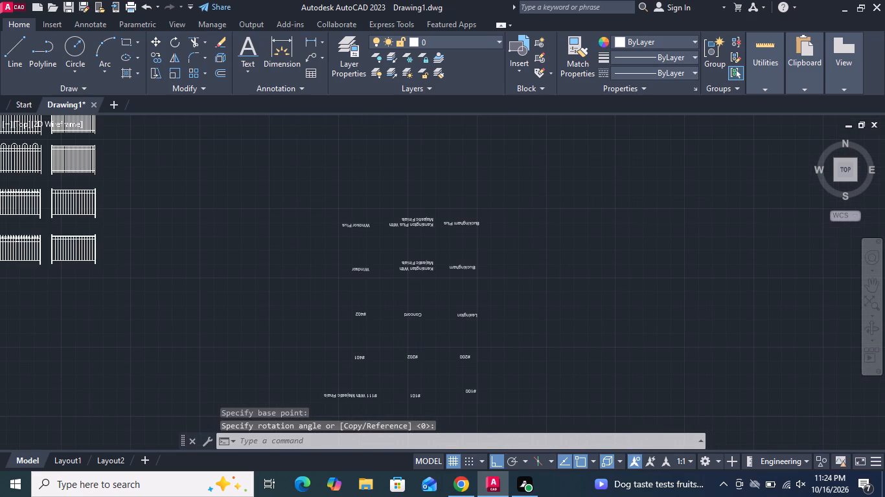
pyautogui.scroll(-3, 415, 299)
pyautogui.scroll(2, 443, 344)
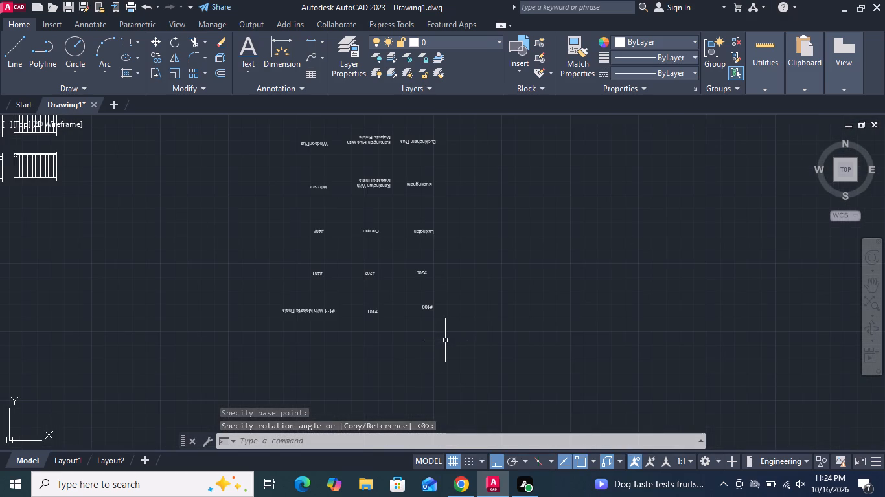
pyautogui.moveTo(446, 344); pyautogui.dragTo(448, 383, button='middle')
pyautogui.moveTo(453, 368); pyautogui.dragTo(401, 353)
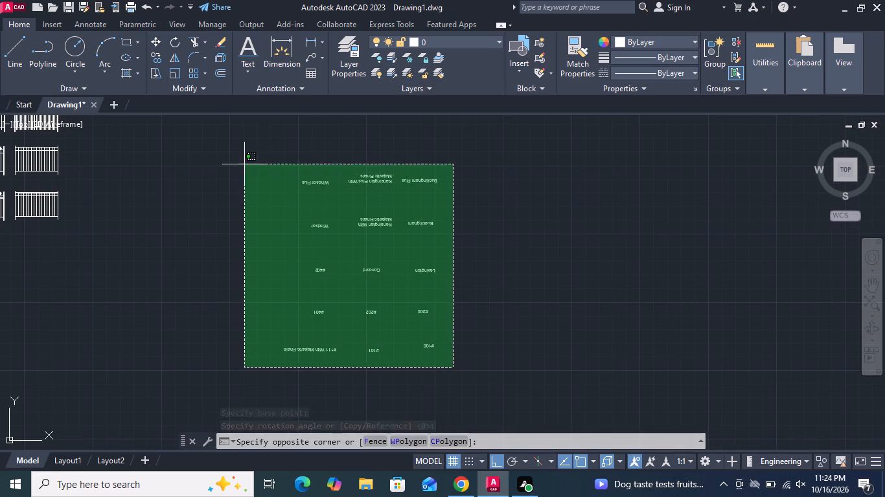
pyautogui.click(244, 164)
pyautogui.click(176, 42)
pyautogui.click(248, 255)
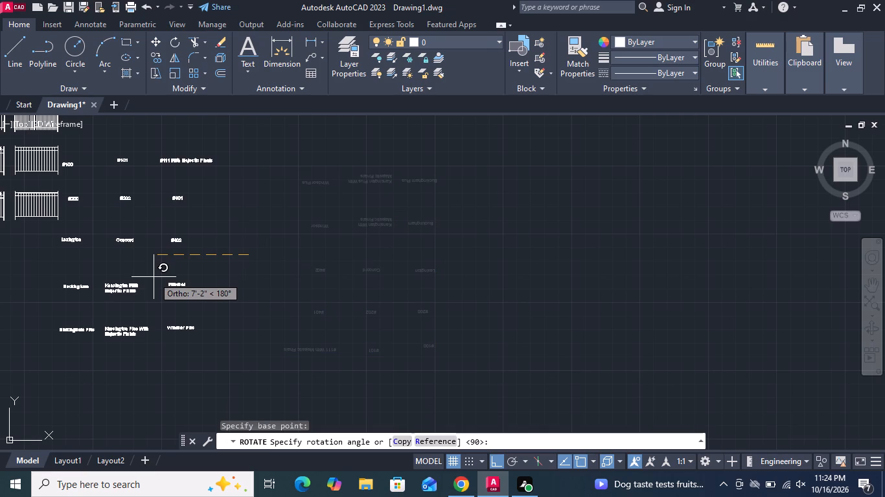
pyautogui.scroll(2, 154, 277)
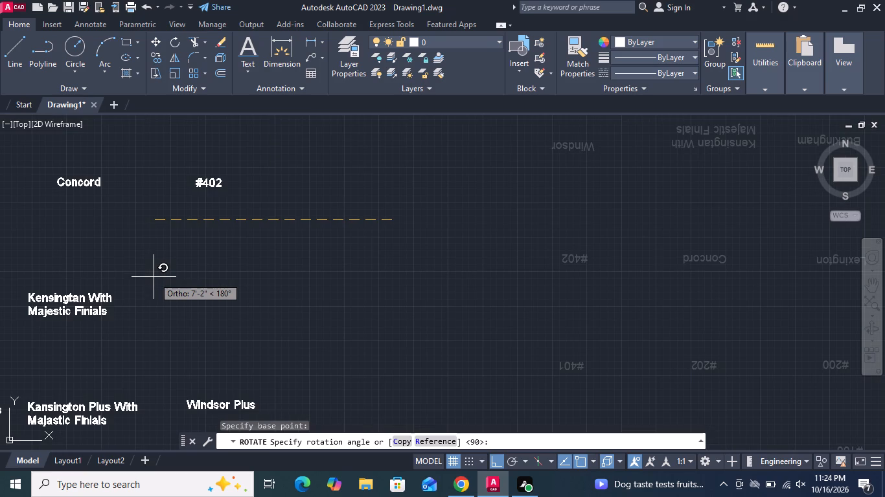
pyautogui.click(154, 277)
# Move the whole group of labels, with Ortho off, so each name sits beneath its matching fence panel.
pyautogui.scroll(-4, 392, 320)
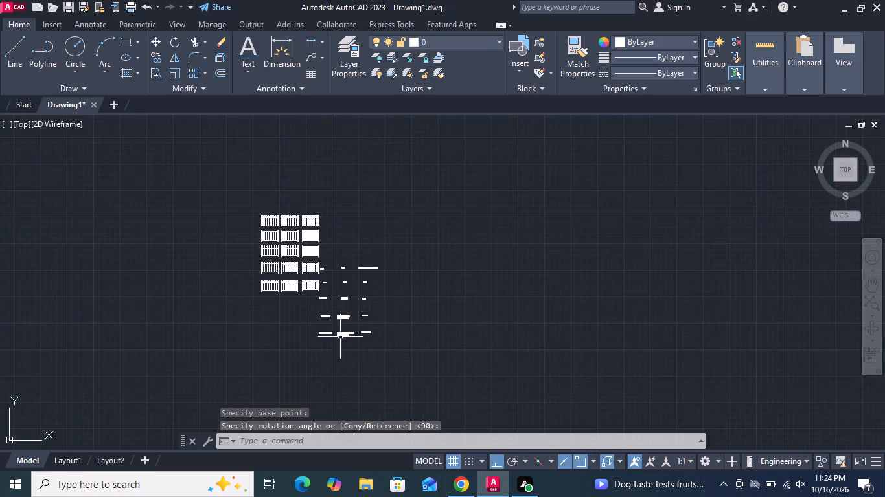
pyautogui.scroll(2, 333, 337)
pyautogui.moveTo(466, 371); pyautogui.dragTo(418, 370)
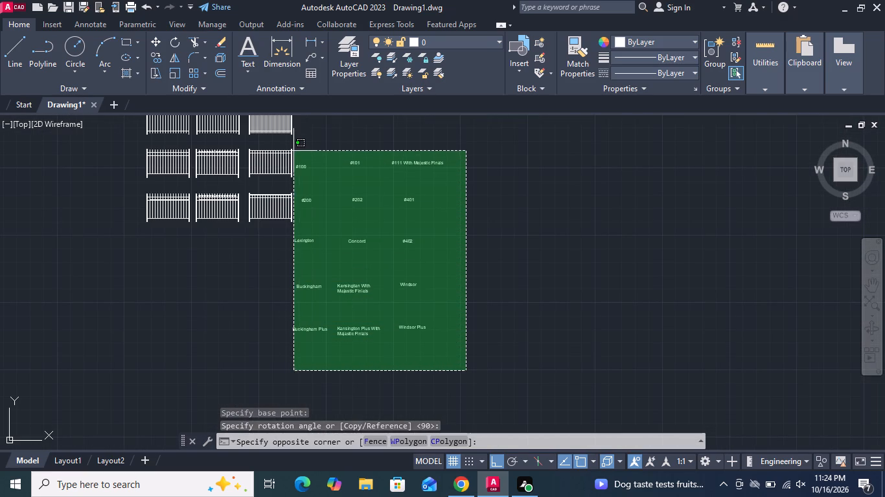
pyautogui.click(295, 149)
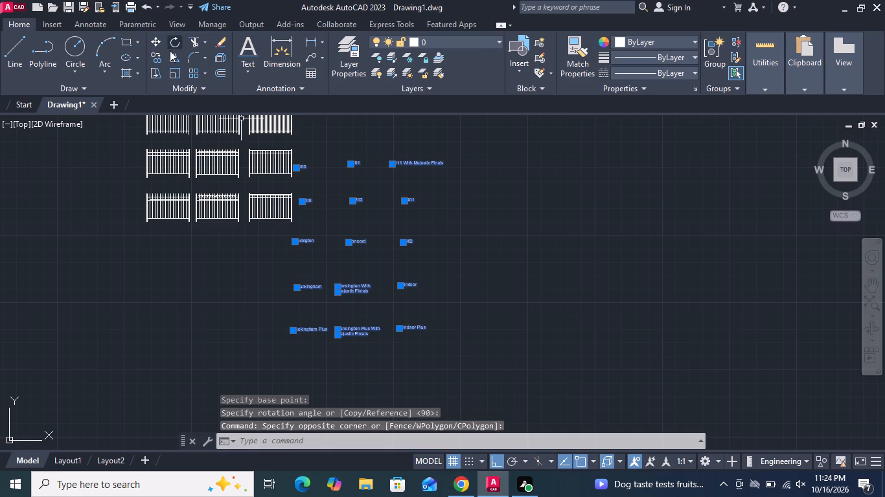
pyautogui.click(157, 41)
pyautogui.moveTo(229, 282); pyautogui.dragTo(432, 368, button='middle')
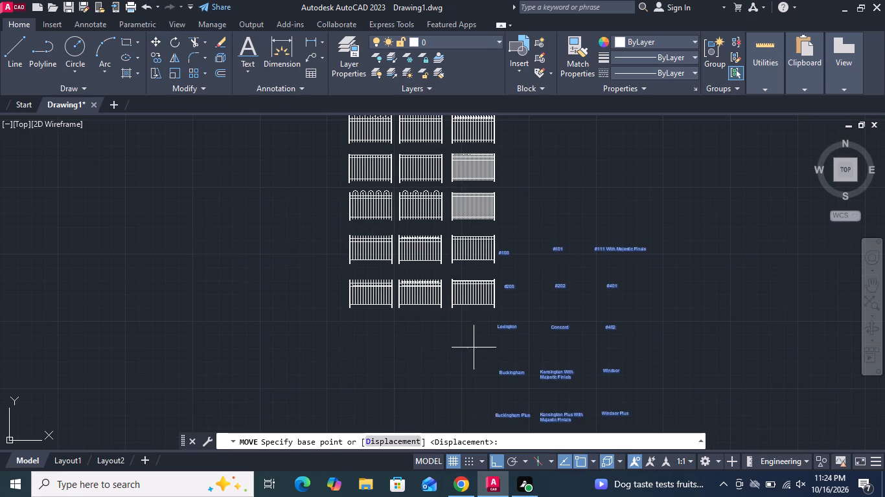
pyautogui.click(474, 347)
pyautogui.moveTo(320, 267); pyautogui.dragTo(304, 344, button='middle')
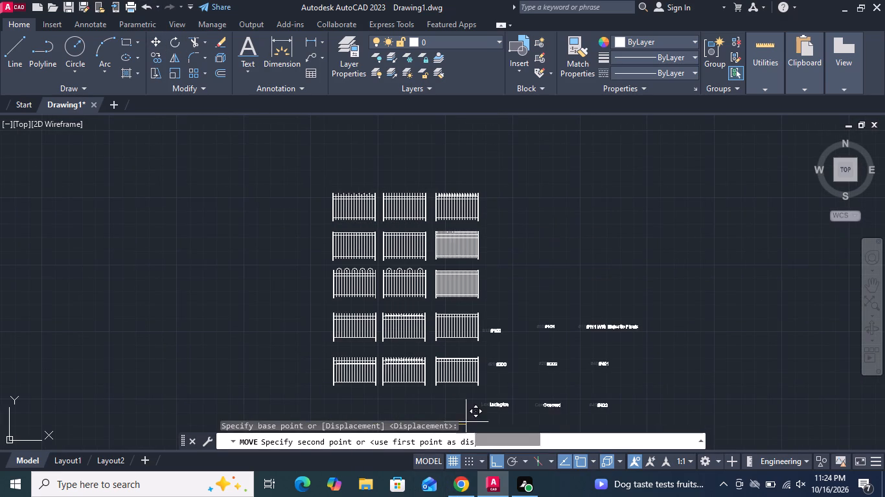
pyautogui.click(496, 459)
pyautogui.scroll(2, 299, 278)
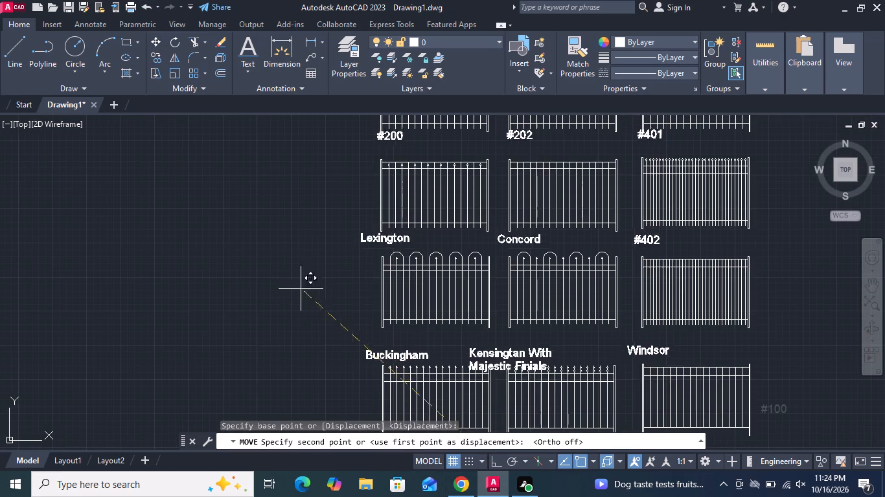
pyautogui.moveTo(303, 327); pyautogui.dragTo(259, 373, button='middle')
pyautogui.scroll(-1, 259, 375)
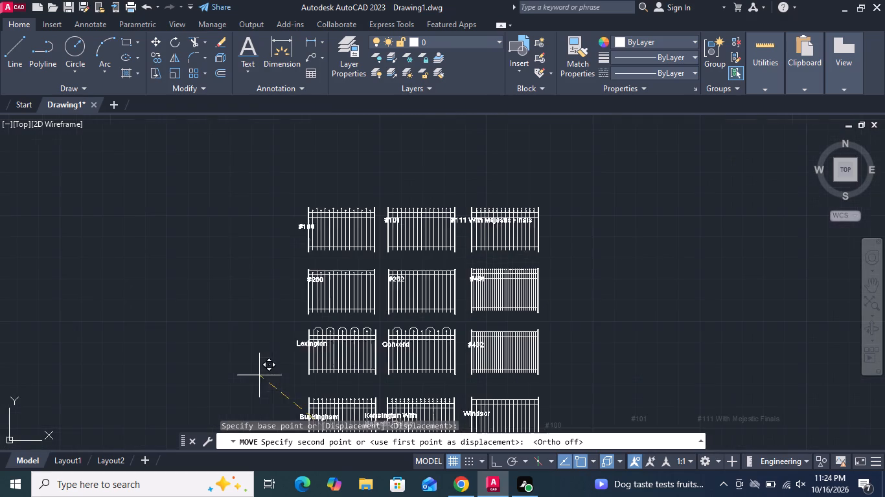
pyautogui.click(279, 414)
# Add the single-line text heading "NOTE:" below the fence panel layout, 5" high with 0° rotation.
pyautogui.scroll(-2, 299, 187)
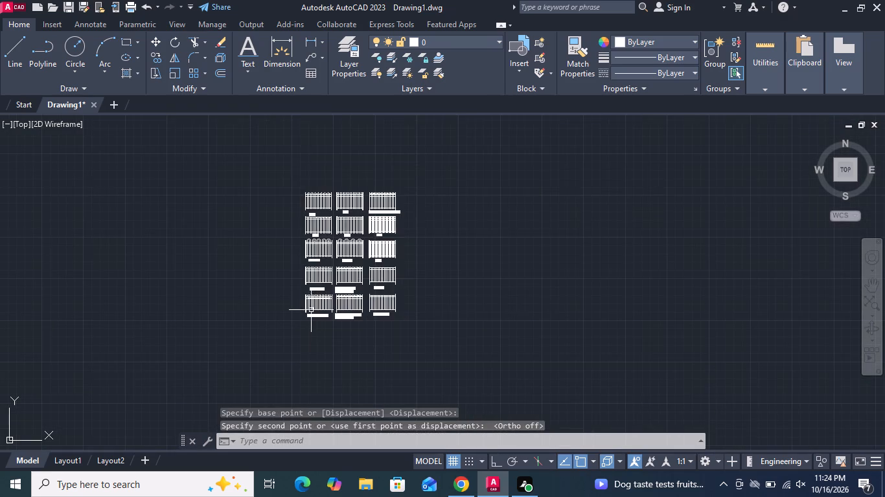
pyautogui.scroll(2, 311, 310)
pyautogui.scroll(1, 355, 265)
pyautogui.moveTo(355, 265); pyautogui.dragTo(338, 217, button='middle')
pyautogui.scroll(-2, 332, 297)
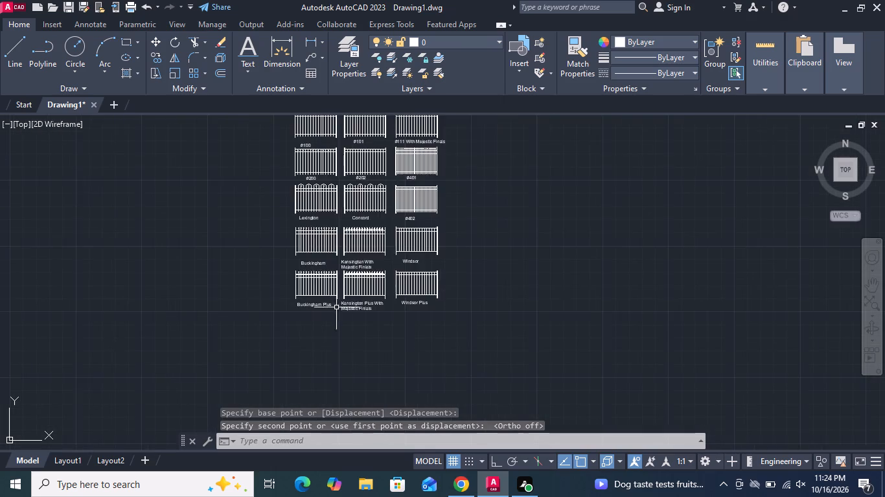
pyautogui.scroll(1, 362, 328)
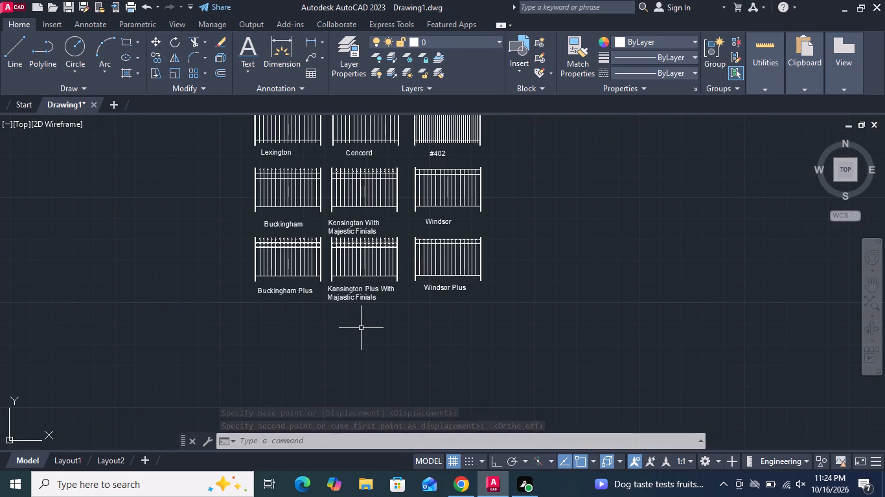
pyautogui.click(251, 39)
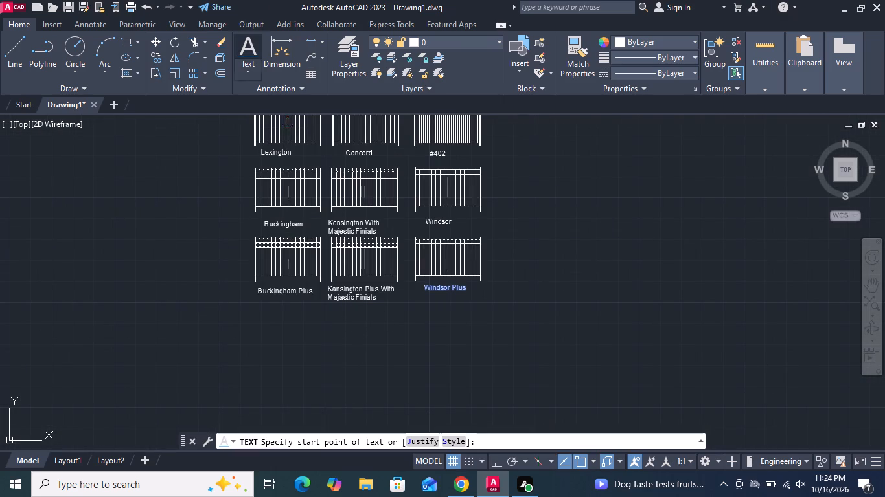
pyautogui.moveTo(297, 335); pyautogui.dragTo(339, 260, button='middle')
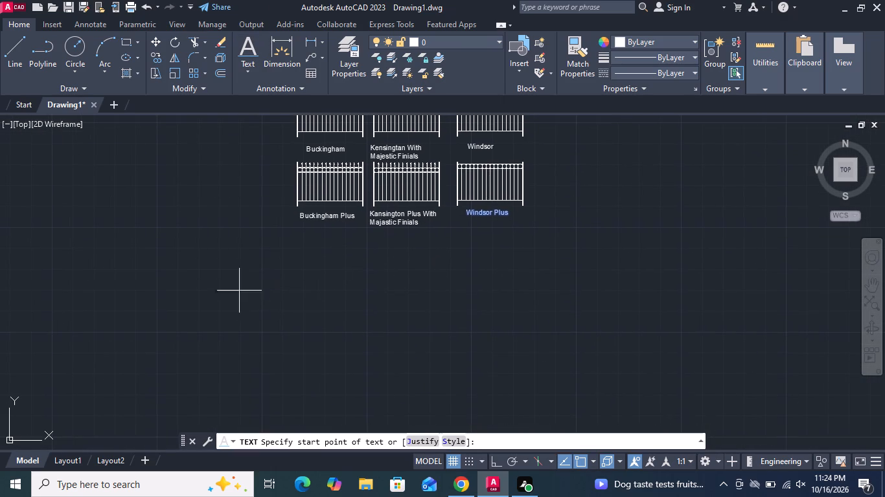
pyautogui.click(203, 292)
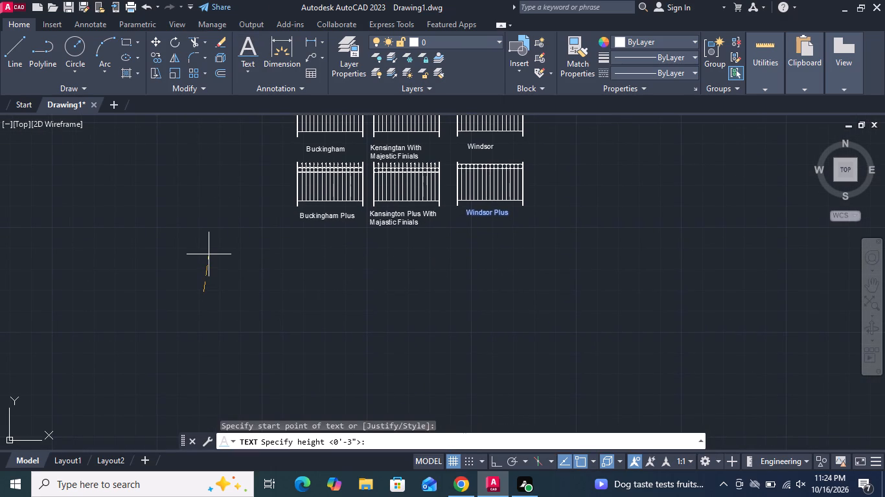
pyautogui.write('5"')
pyautogui.press('Return')
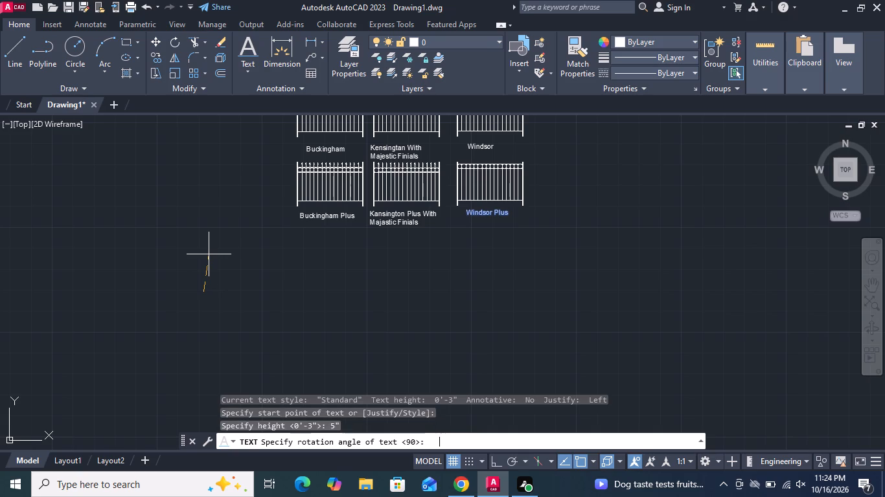
pyautogui.press('0')
pyautogui.press('Return')
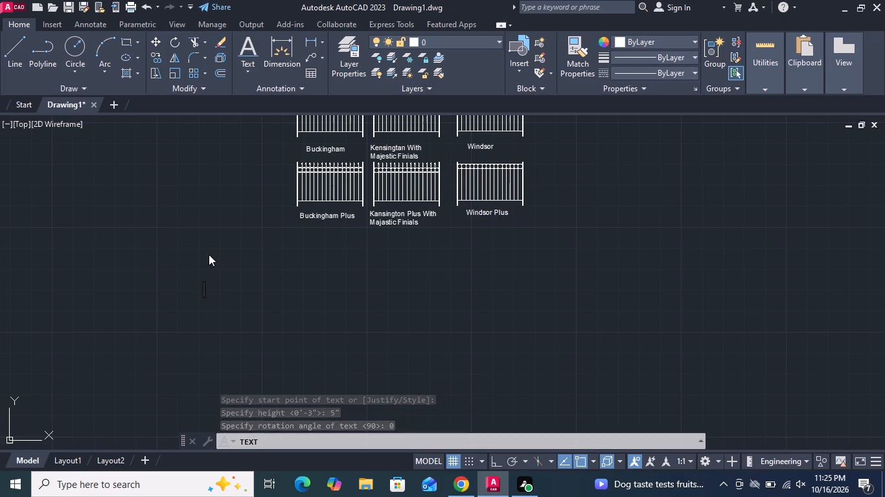
pyautogui.write('NOTE')
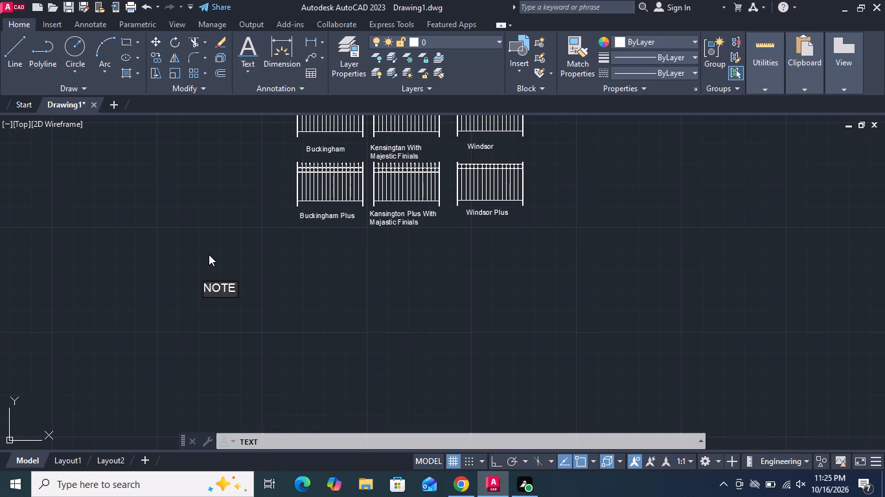
pyautogui.press(';')
pyautogui.press('BackSpace')
pyautogui.hotkey('shift', ':')
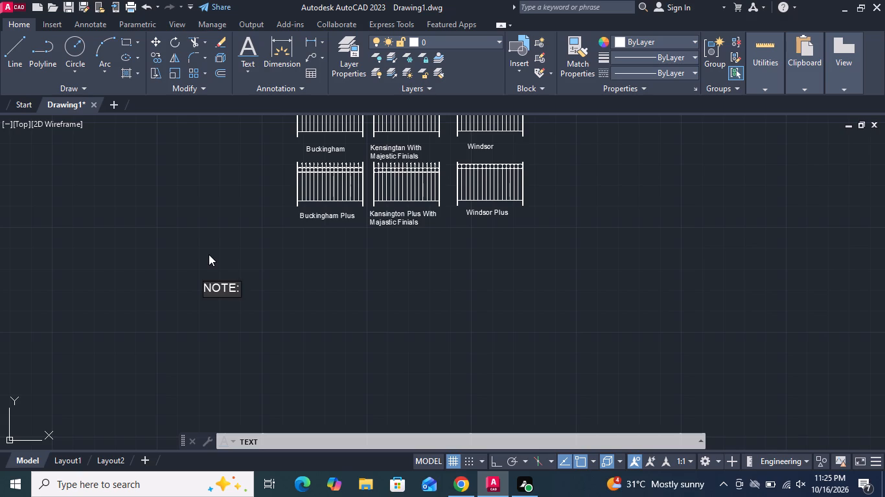
pyautogui.press('Return')
pyautogui.press('Return')
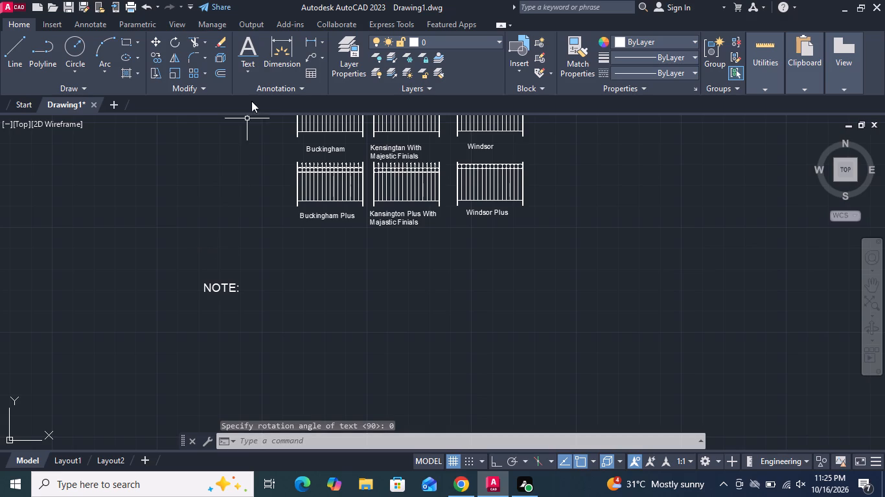
# Start a new single-line text immediately after "NOTE:", with a 3" height and 0° rotation.
pyautogui.click(251, 57)
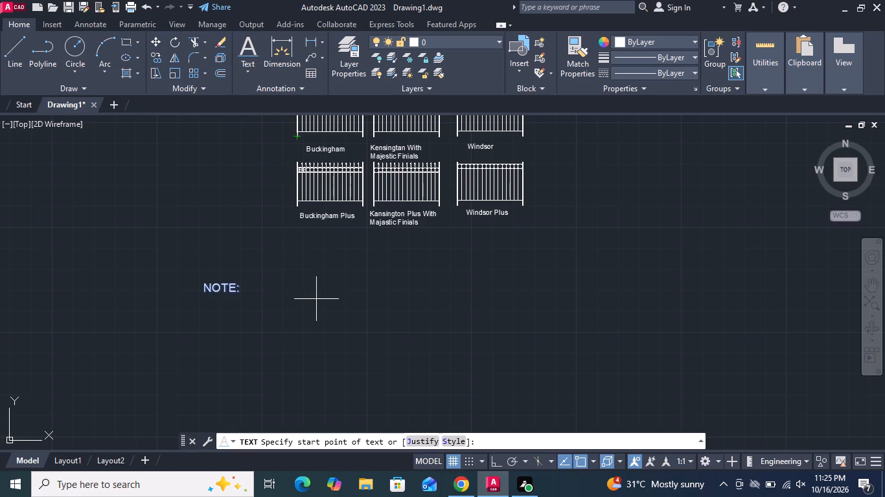
pyautogui.click(255, 301)
pyautogui.write('3"')
pyautogui.press('Return')
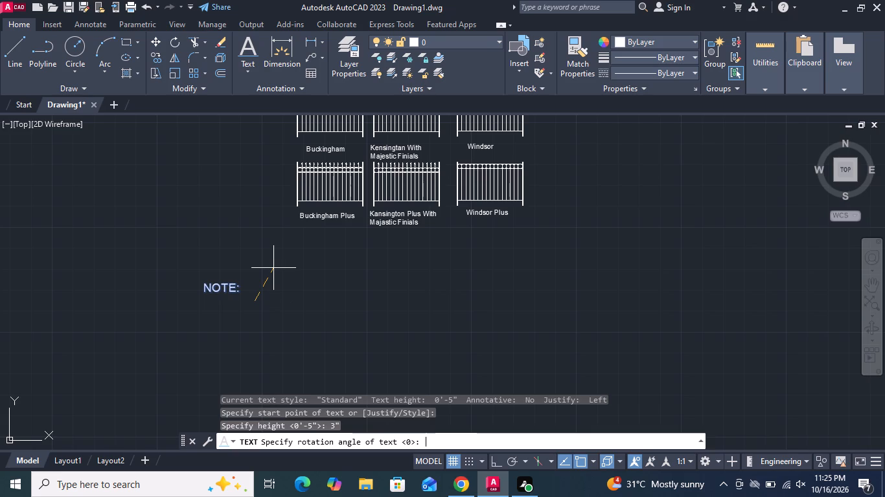
pyautogui.press('Return')
pyautogui.scroll(1, 256, 274)
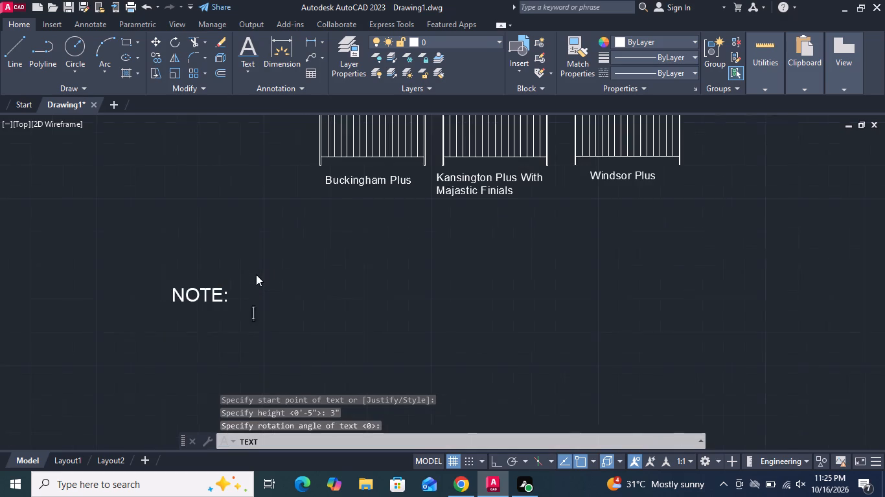
pyautogui.click(242, 301)
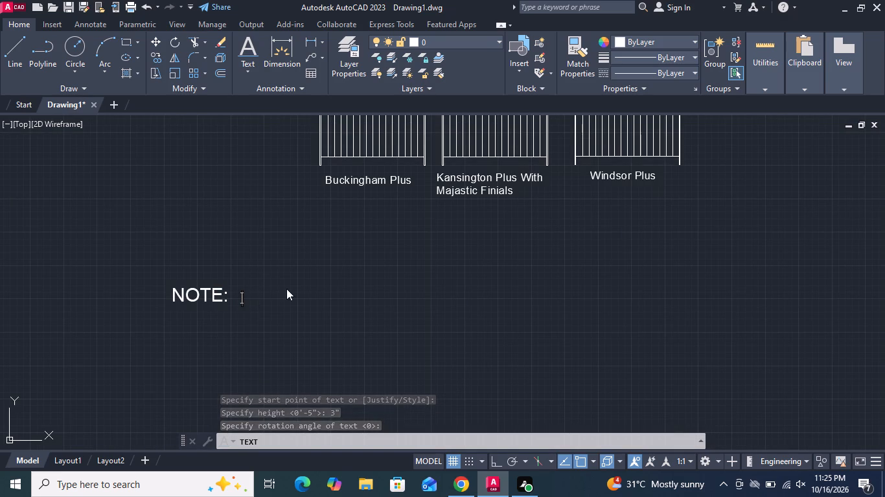
pyautogui.scroll(1, 236, 296)
pyautogui.click(236, 300)
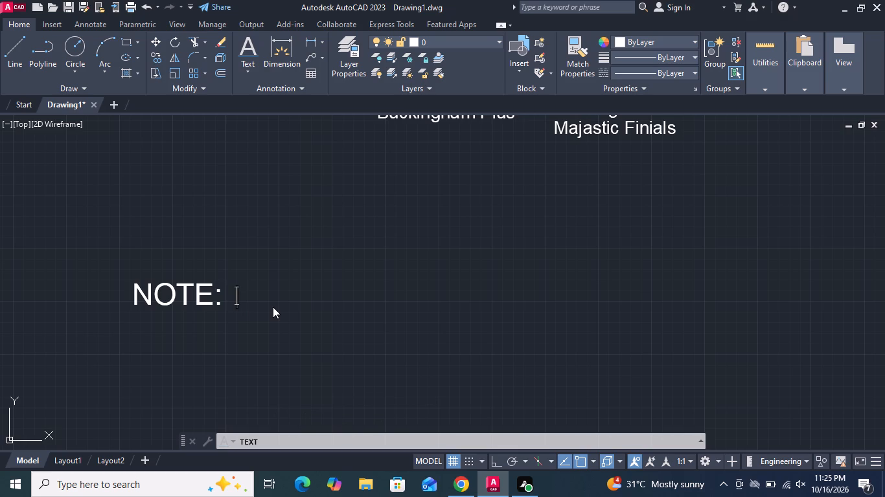
# Write the note text "6' high residential fences have horizontal" beside the "NOTE:" heading.
pyautogui.write("6'")
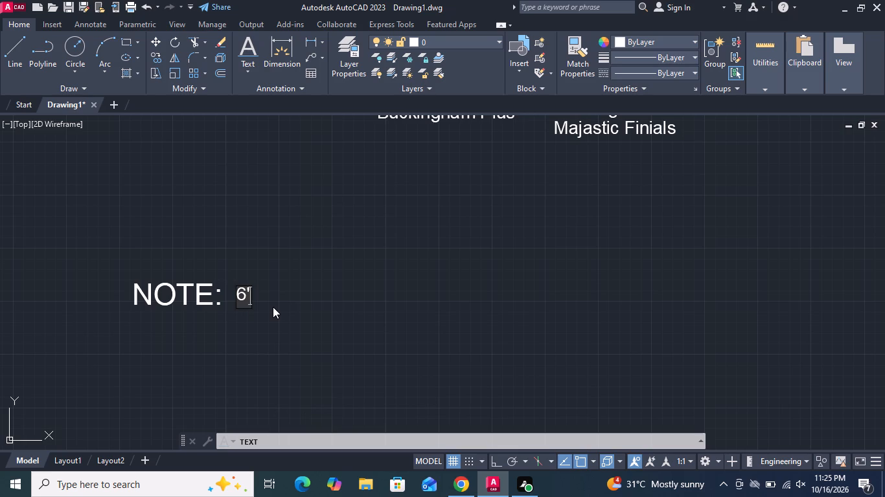
pyautogui.press('space')
pyautogui.press('h')
pyautogui.press('i')
pyautogui.press('h')
pyautogui.press('BackSpace')
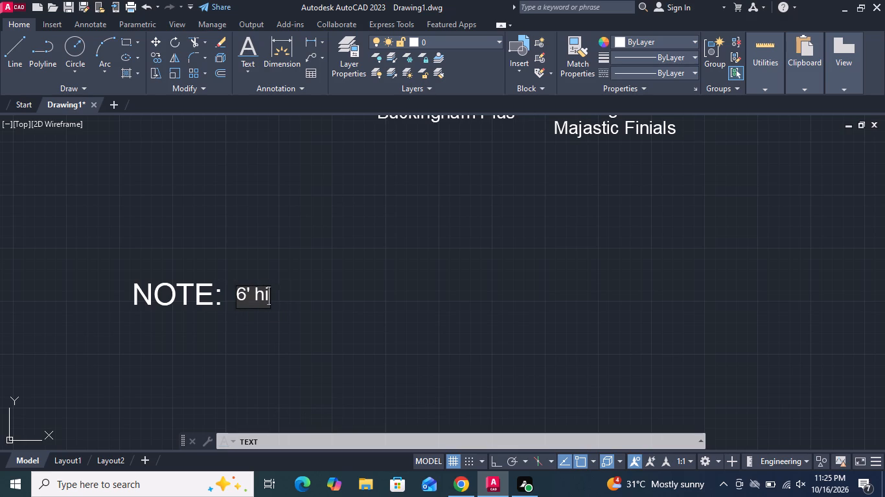
pyautogui.write('gh')
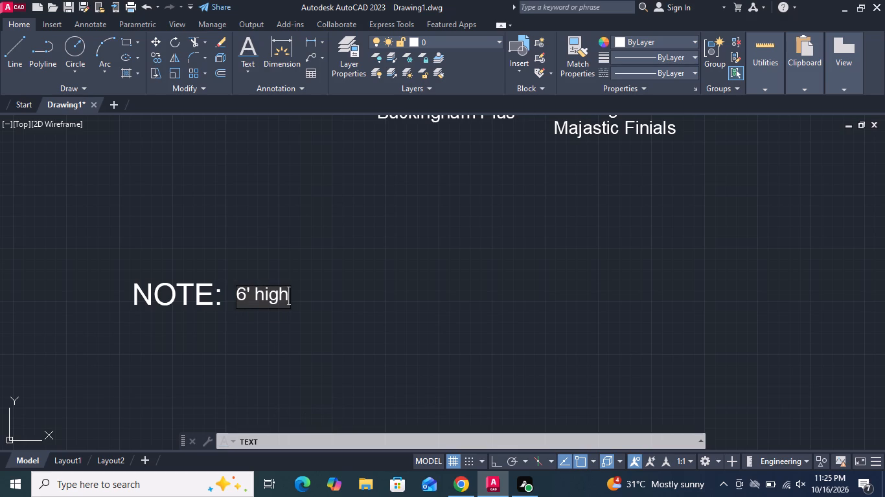
pyautogui.press('space')
pyautogui.write('re')
pyautogui.write('siden')
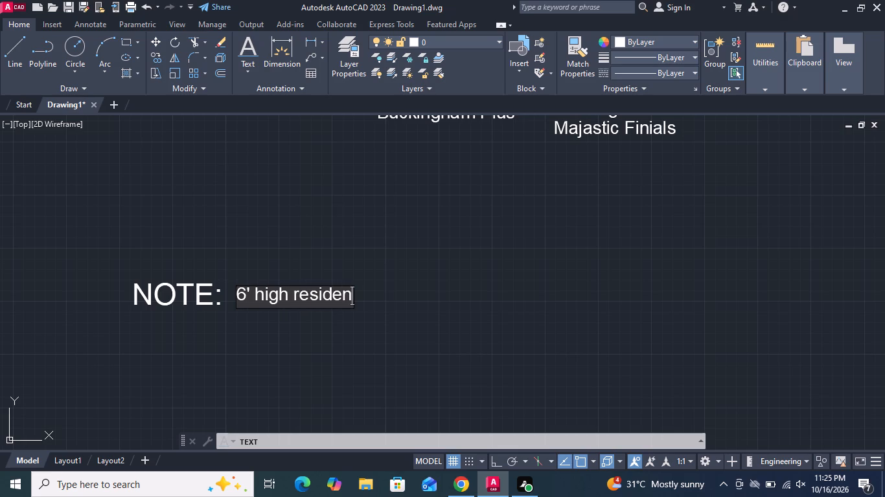
pyautogui.write('tial')
pyautogui.press('space')
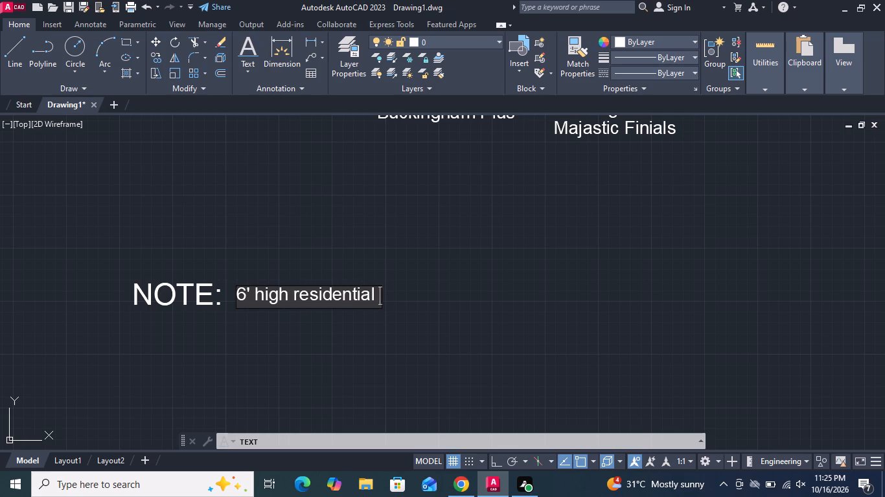
pyautogui.write('fe')
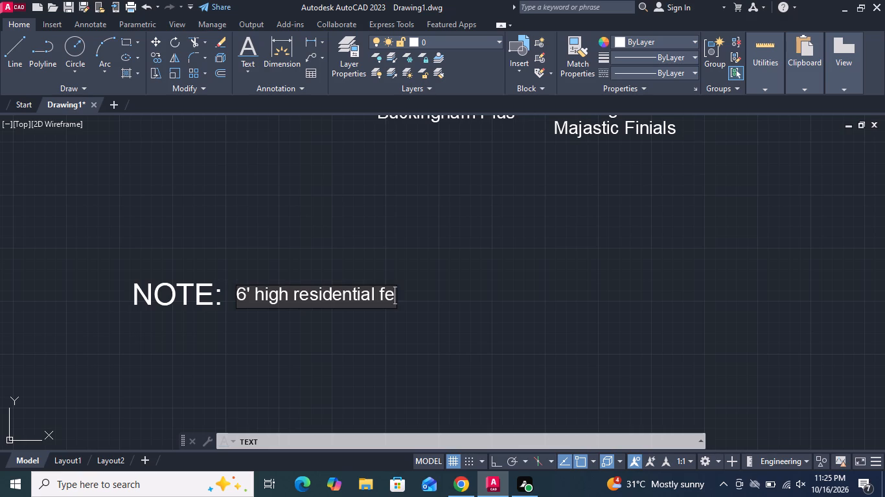
pyautogui.write('nce')
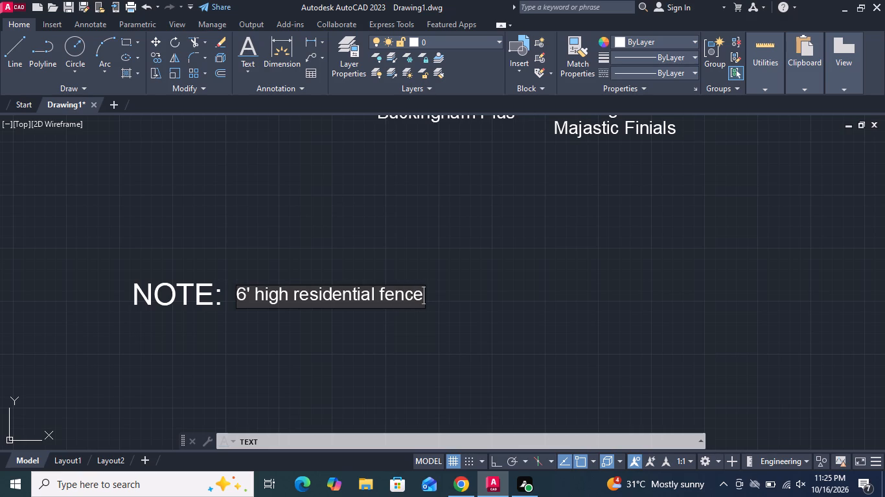
pyautogui.press('s')
pyautogui.press('space')
pyautogui.write('ha')
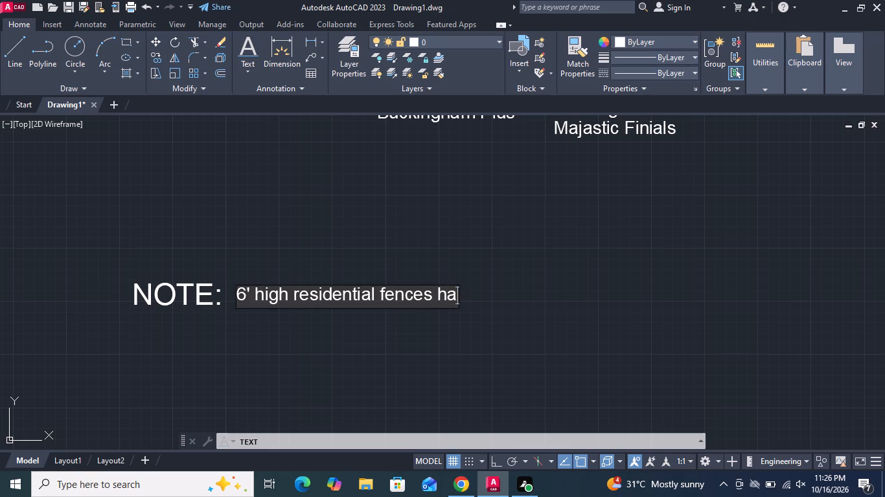
pyautogui.write('ve')
pyautogui.press('space')
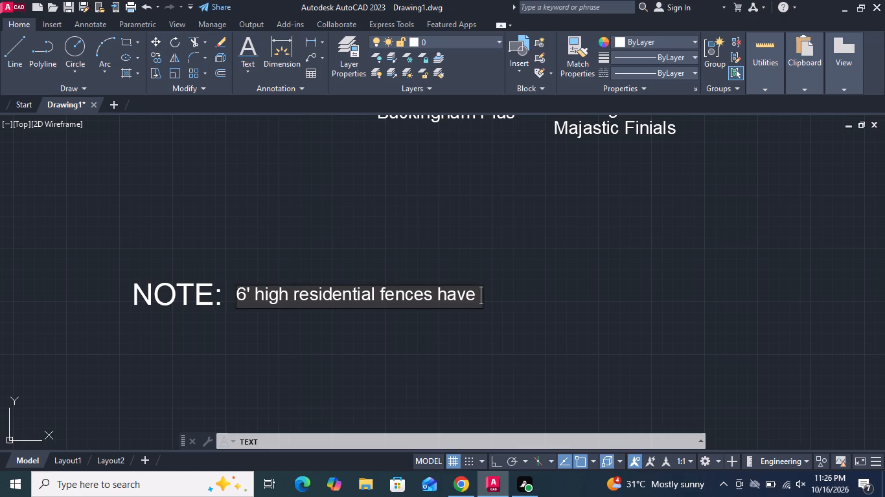
pyautogui.write('hori')
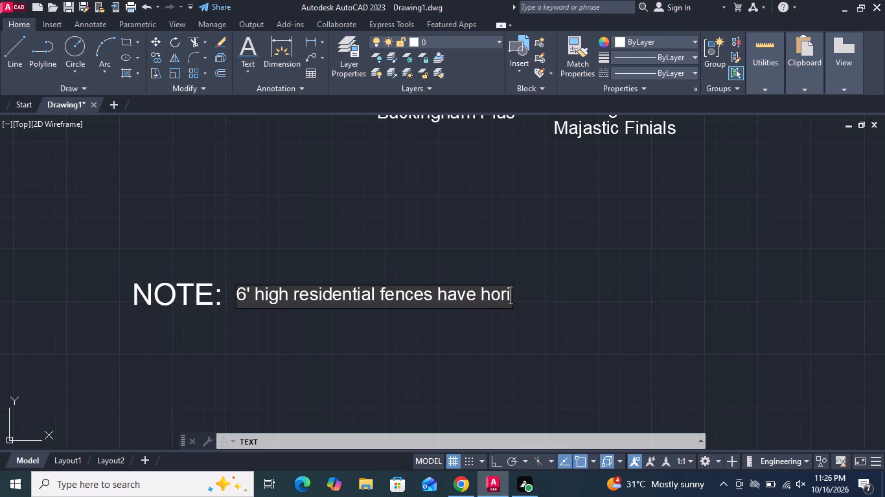
pyautogui.write('zi')
pyautogui.press('BackSpace')
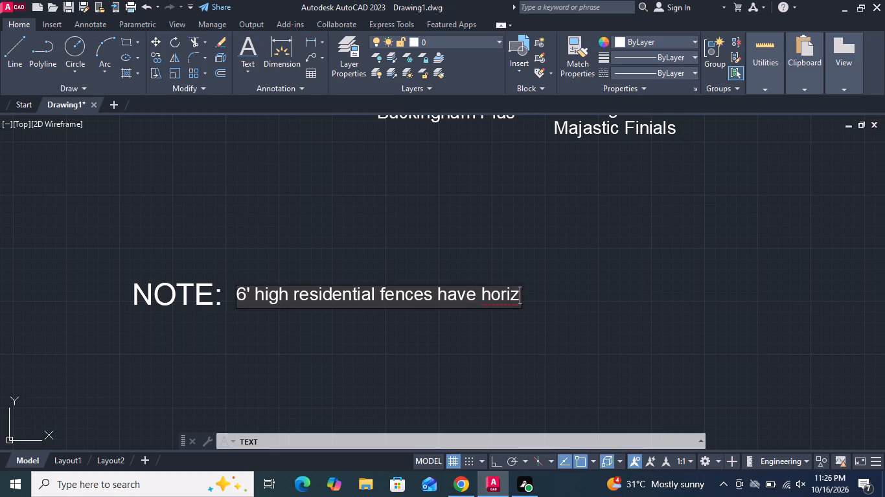
pyautogui.write('ontal')
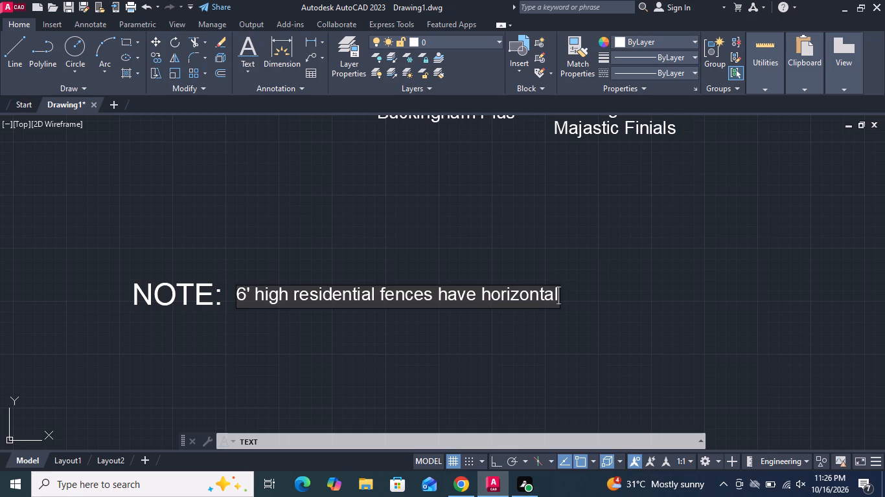
# Insert the word "four" between "have" and "horizontal" in the note text.
pyautogui.click(477, 295)
pyautogui.press('space')
pyautogui.write('four')
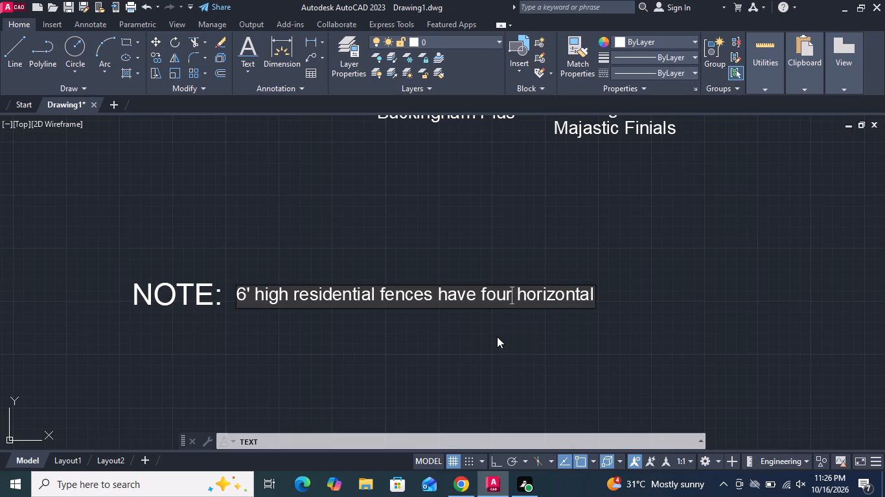
# Complete the note text by adding "rails, not three as shown." after "horizontal" and finish the single-line text.
pyautogui.click(594, 293)
pyautogui.press('space')
pyautogui.press('r')
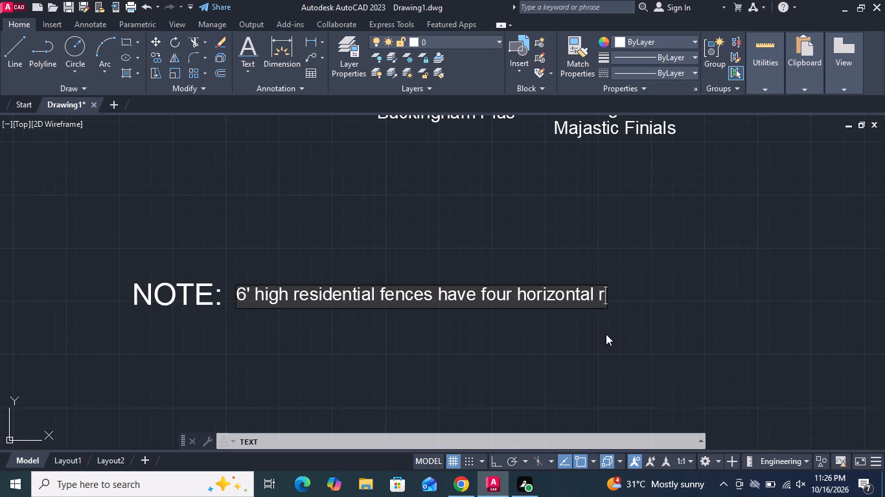
pyautogui.write('aio')
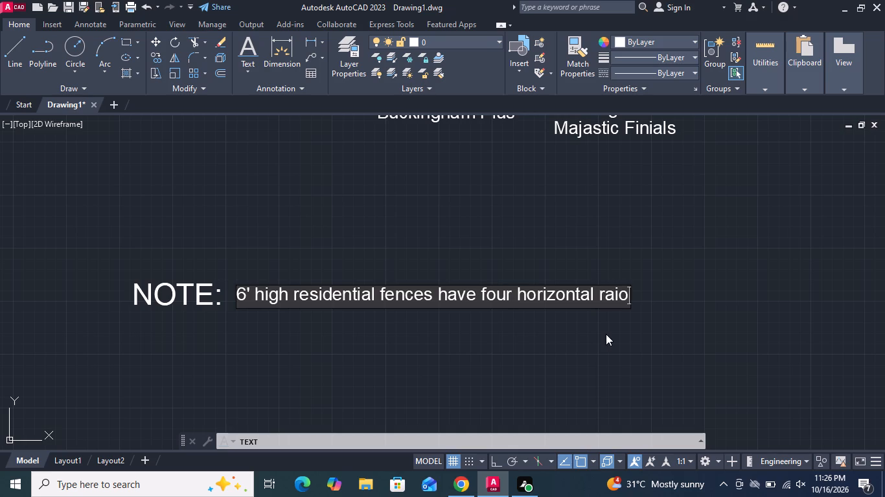
pyautogui.press('BackSpace')
pyautogui.write('ls')
pyautogui.press(',')
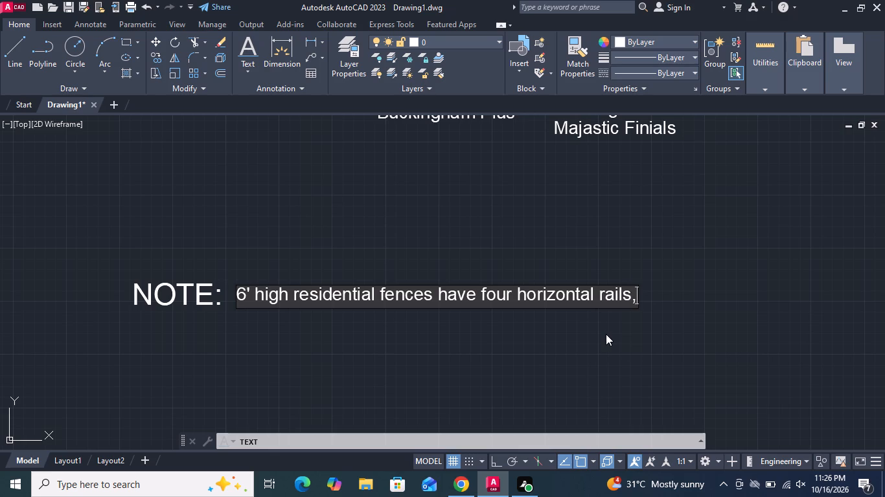
pyautogui.press('space')
pyautogui.write('not')
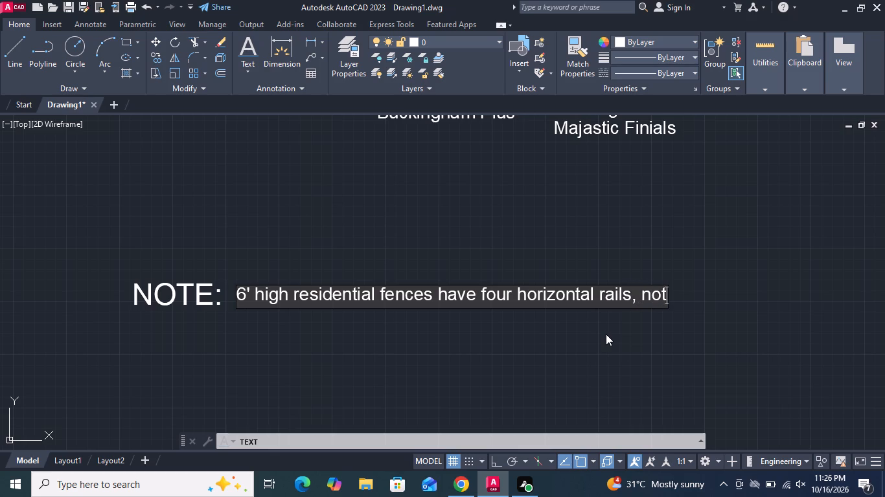
pyautogui.press('space')
pyautogui.write('three')
pyautogui.press('space')
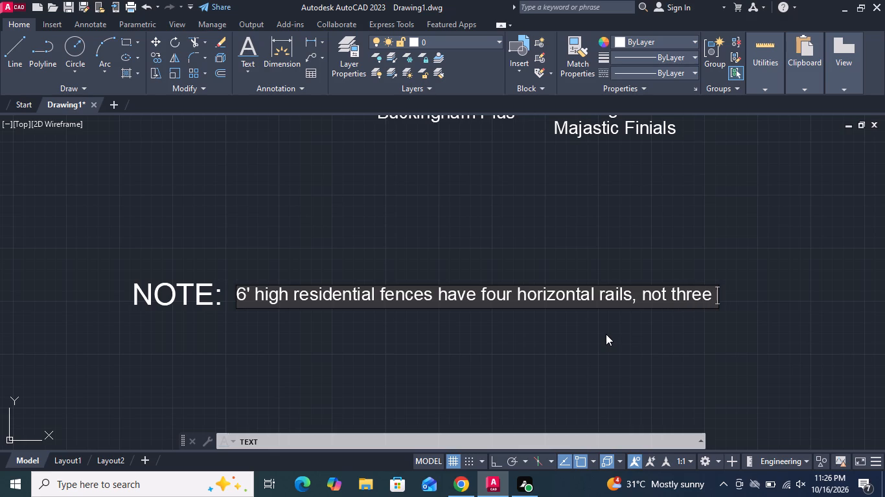
pyautogui.write('as')
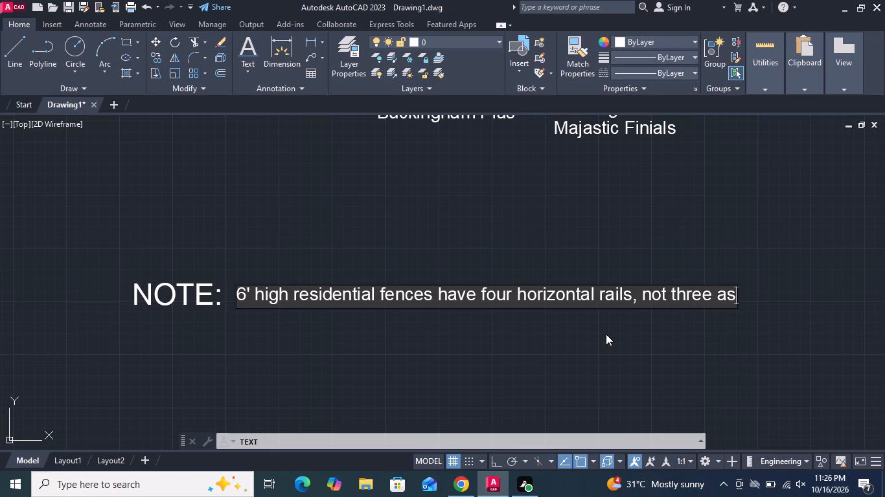
pyautogui.press('space')
pyautogui.write('shoe')
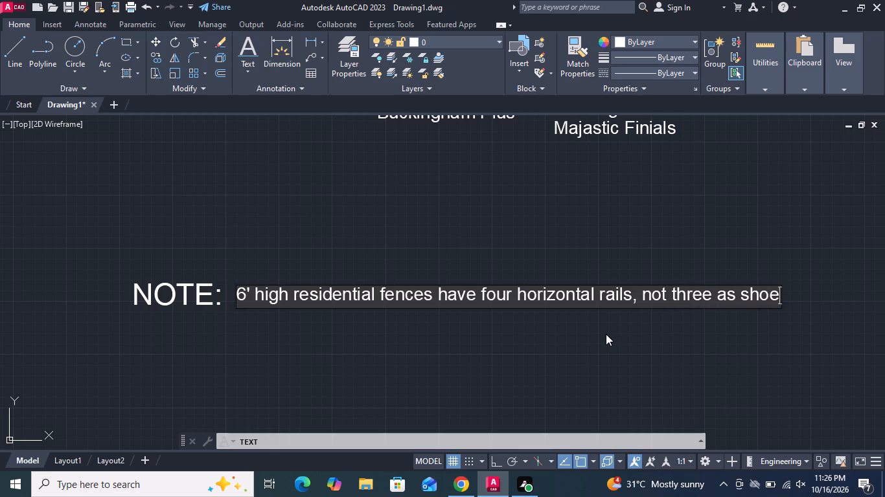
pyautogui.press('BackSpace')
pyautogui.write('wn')
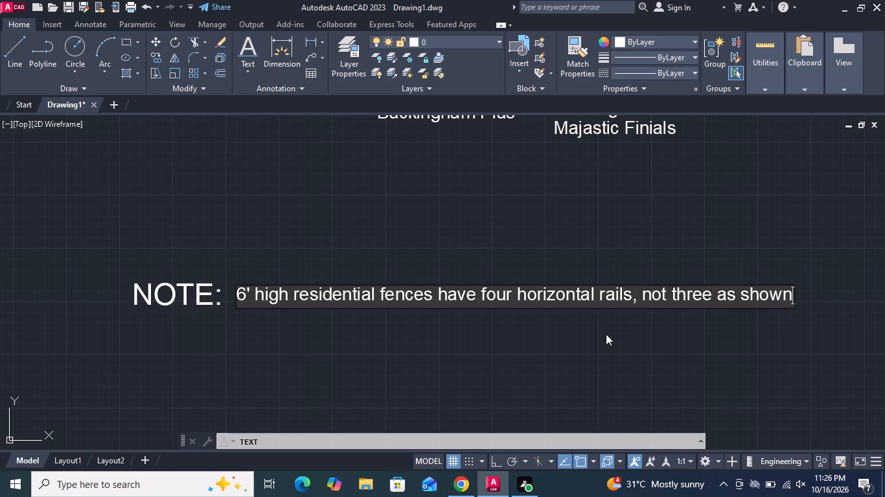
pyautogui.press('.')
pyautogui.press('Return')
pyautogui.press('Return')
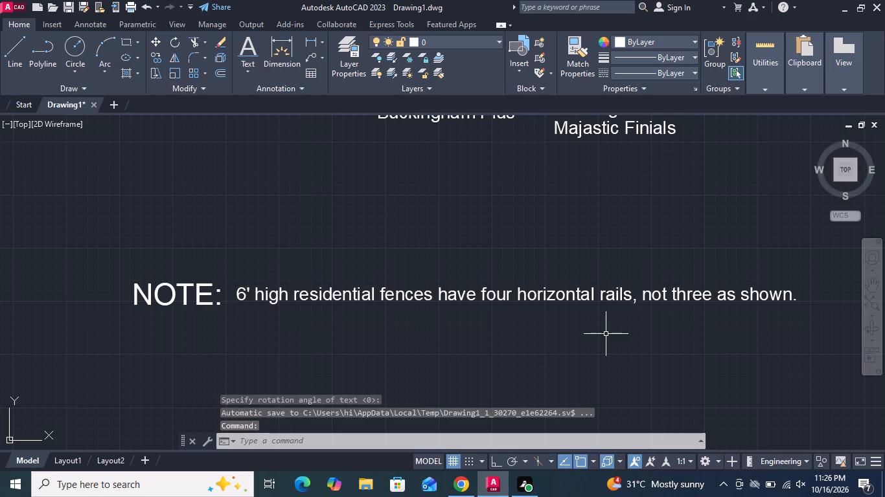
# Move the "NOTE:" heading and its note text together up and to the right, just beneath the bottom row of fence panel labels.
pyautogui.scroll(-3, 397, 325)
pyautogui.moveTo(458, 285); pyautogui.dragTo(416, 301, button='middle')
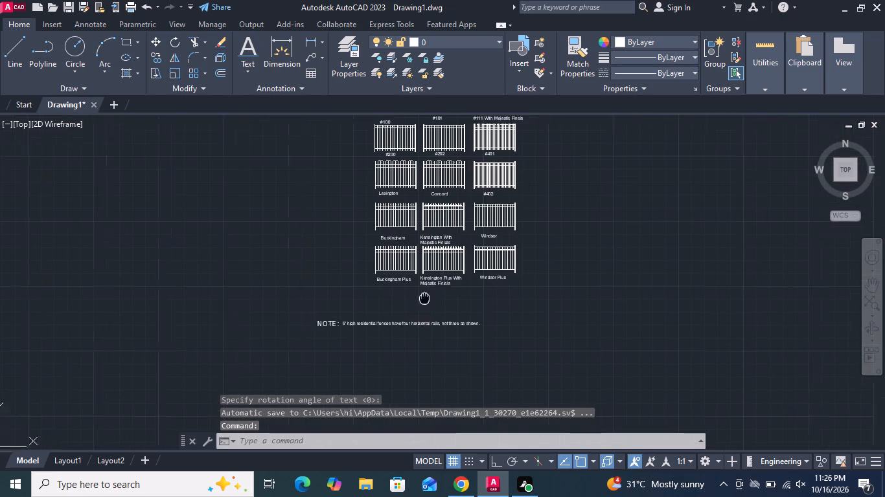
pyautogui.moveTo(416, 301); pyautogui.dragTo(378, 316, button='middle')
pyautogui.moveTo(487, 362); pyautogui.dragTo(439, 375)
pyautogui.click(172, 330)
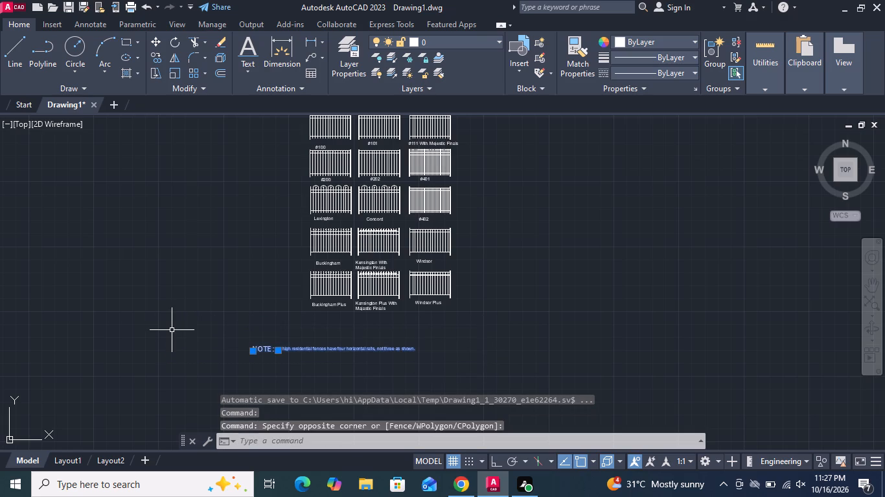
pyautogui.press('m')
pyautogui.press('Return')
pyautogui.scroll(2, 320, 357)
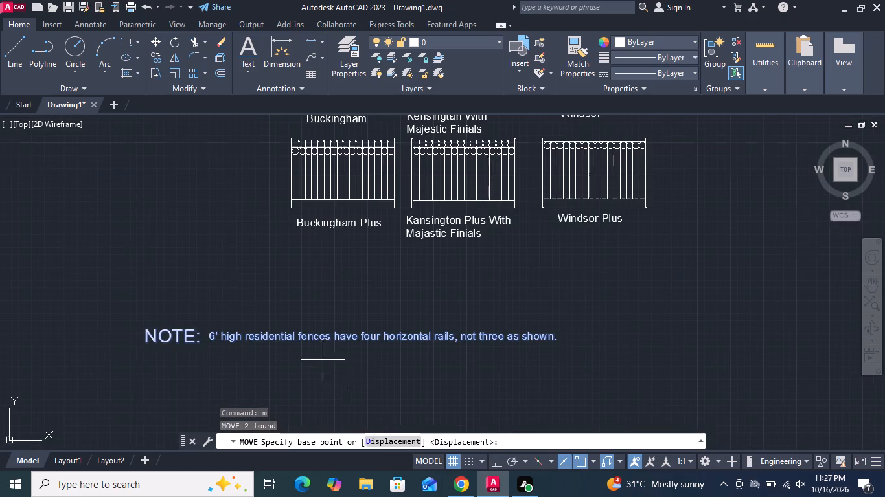
pyautogui.click(345, 373)
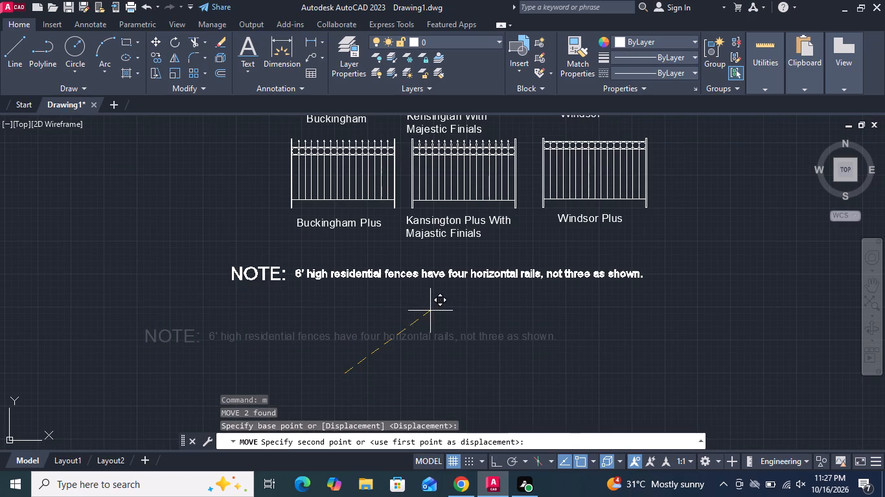
pyautogui.click(450, 304)
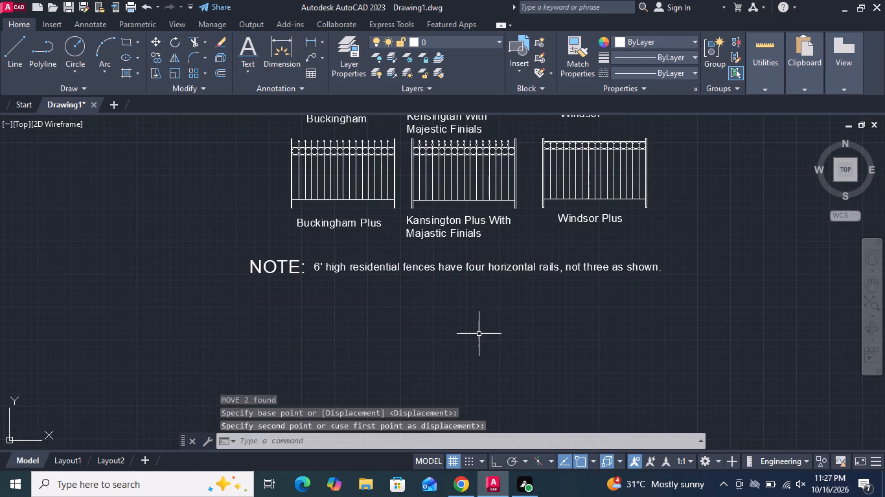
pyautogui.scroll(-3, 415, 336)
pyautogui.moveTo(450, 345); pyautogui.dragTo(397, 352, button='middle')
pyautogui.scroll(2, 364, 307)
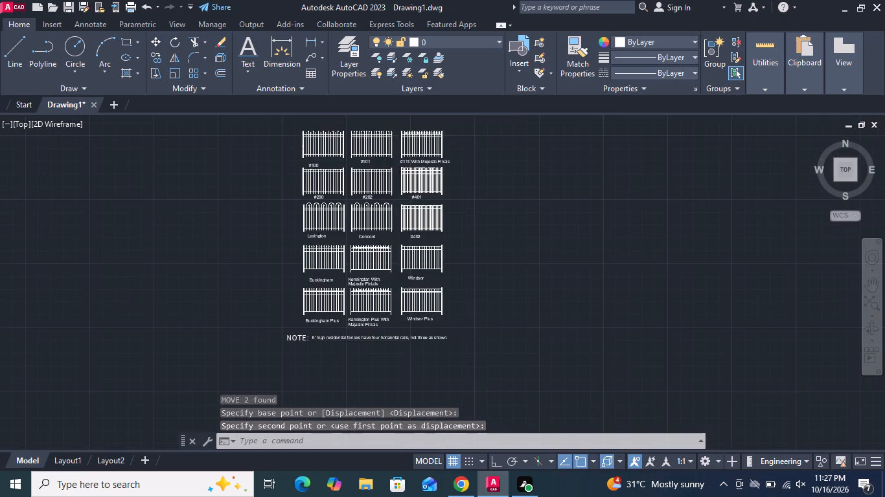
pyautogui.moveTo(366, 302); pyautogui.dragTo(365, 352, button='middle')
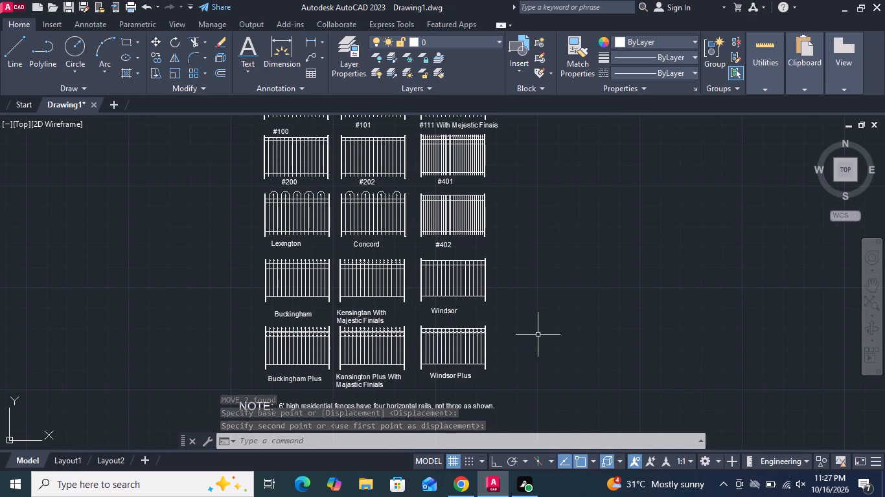
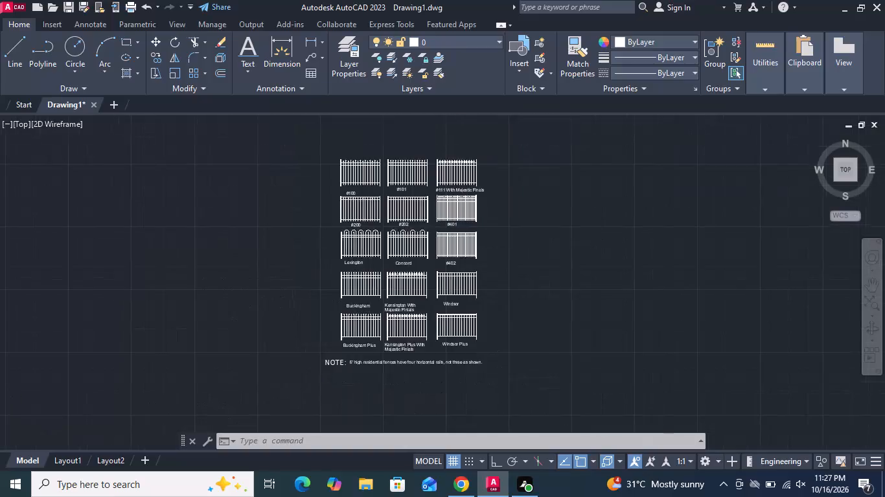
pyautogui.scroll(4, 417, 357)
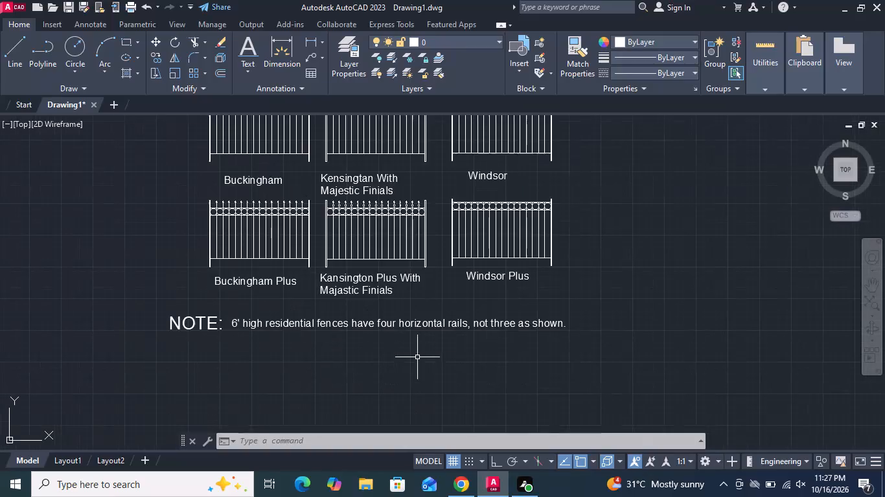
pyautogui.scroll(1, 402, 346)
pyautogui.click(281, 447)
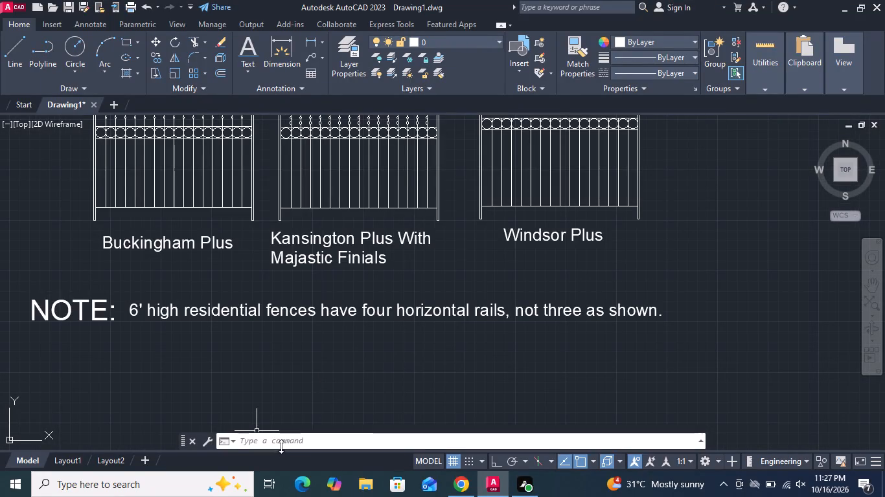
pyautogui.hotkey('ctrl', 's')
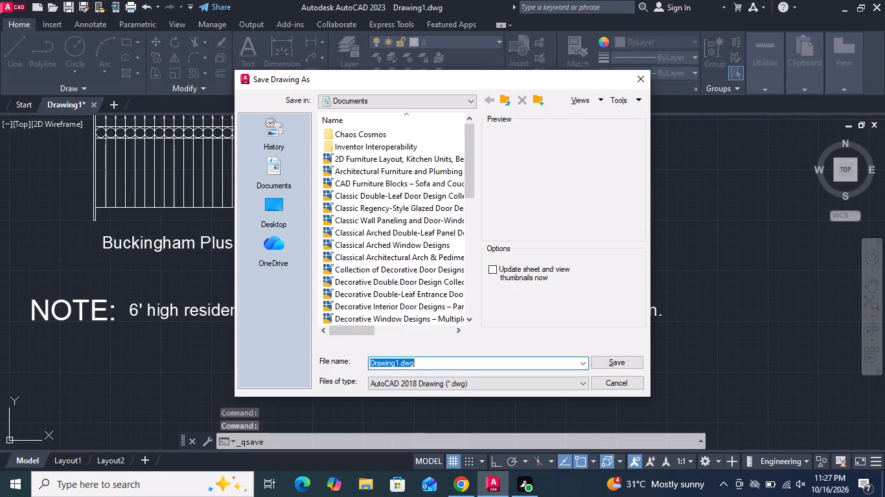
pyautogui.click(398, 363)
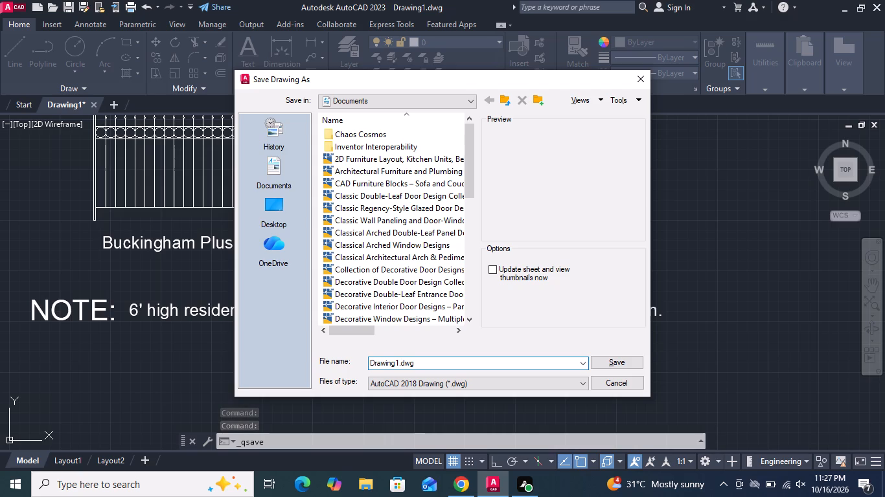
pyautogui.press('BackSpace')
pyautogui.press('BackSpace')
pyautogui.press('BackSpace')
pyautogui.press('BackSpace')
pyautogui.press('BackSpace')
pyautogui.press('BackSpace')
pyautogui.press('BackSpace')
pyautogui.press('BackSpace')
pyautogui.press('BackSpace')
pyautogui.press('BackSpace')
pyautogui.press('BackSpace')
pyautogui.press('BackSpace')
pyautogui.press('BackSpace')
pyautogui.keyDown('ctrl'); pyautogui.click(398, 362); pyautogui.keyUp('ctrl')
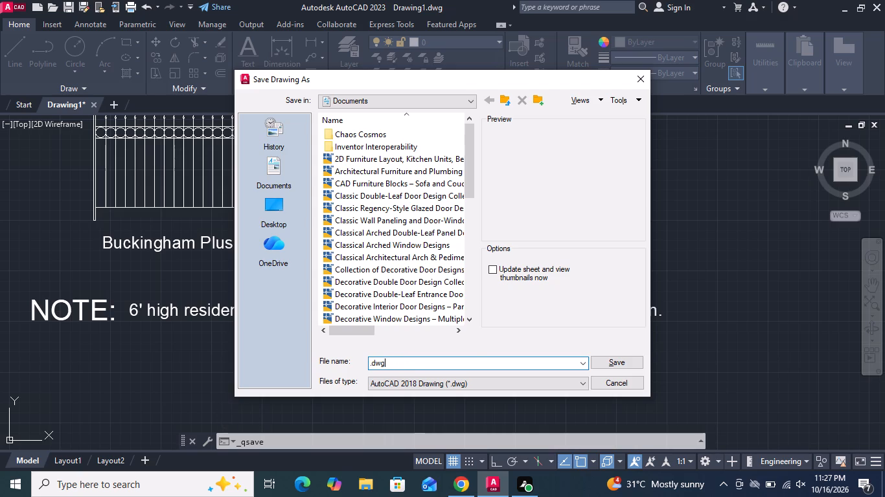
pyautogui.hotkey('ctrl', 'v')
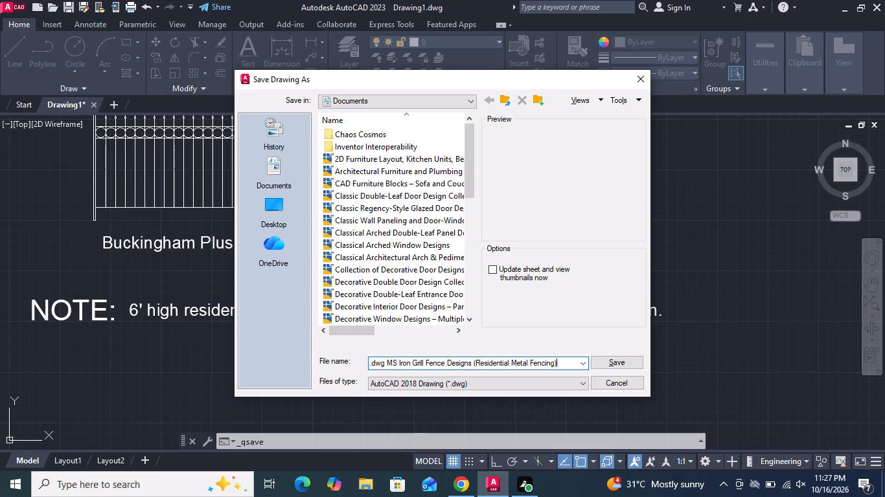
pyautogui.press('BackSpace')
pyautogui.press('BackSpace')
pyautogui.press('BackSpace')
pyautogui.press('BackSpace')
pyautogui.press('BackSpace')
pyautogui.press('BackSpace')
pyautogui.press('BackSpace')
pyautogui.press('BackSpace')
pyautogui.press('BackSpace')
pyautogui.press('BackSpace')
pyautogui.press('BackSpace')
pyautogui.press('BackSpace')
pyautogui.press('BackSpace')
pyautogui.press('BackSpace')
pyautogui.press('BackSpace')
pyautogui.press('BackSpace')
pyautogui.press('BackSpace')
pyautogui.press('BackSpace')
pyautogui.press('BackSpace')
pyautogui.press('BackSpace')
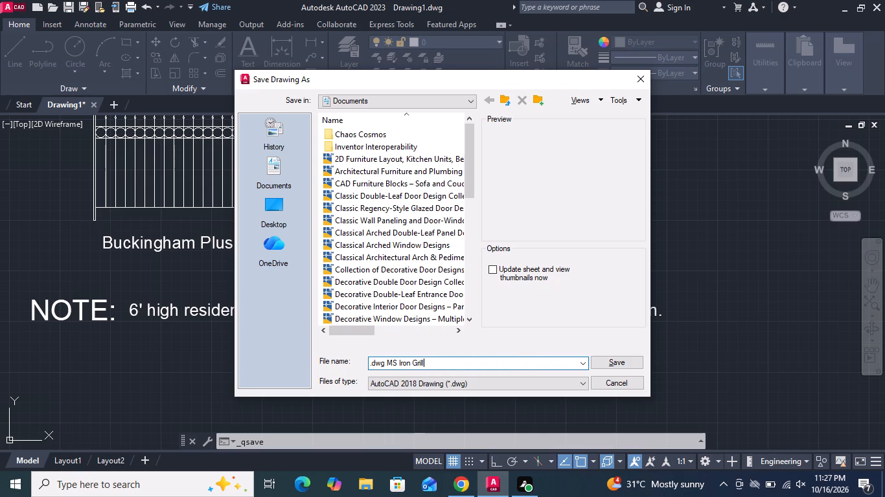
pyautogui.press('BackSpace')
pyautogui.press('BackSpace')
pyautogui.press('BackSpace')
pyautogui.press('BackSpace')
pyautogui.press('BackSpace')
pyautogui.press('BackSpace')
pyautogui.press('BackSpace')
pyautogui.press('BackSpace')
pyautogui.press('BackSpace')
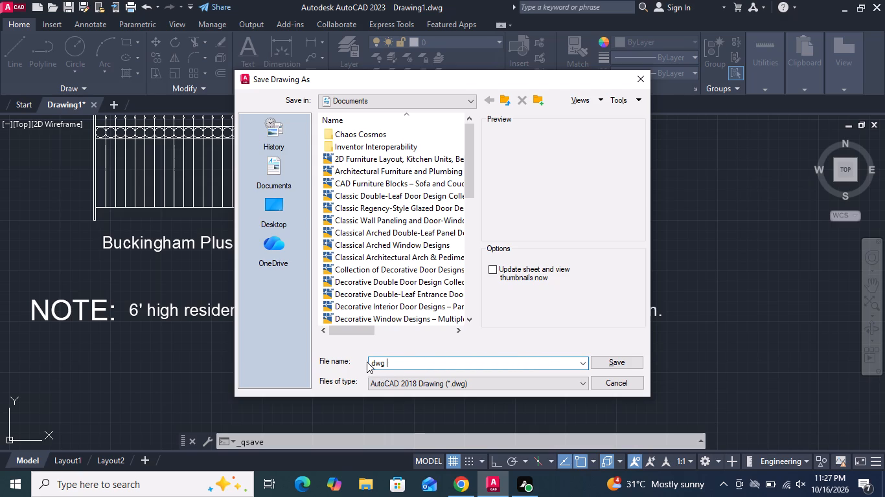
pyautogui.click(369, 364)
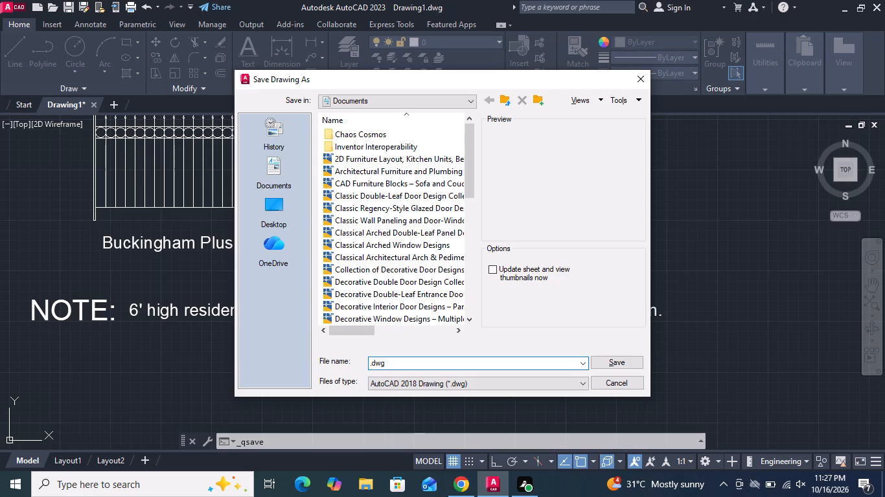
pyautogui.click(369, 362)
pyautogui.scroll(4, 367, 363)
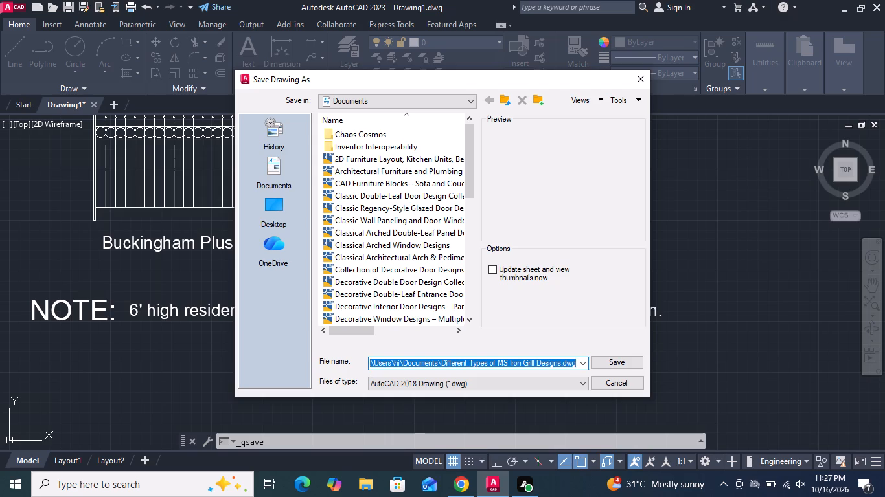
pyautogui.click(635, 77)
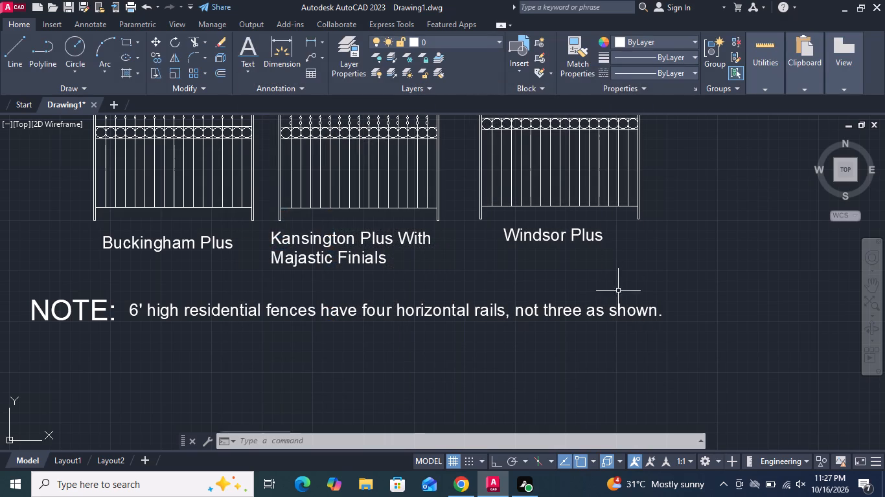
# Save the drawing in the Documents folder as "MS Iron Grill Fence Designs (Residential Metal Fencing).dwg".
pyautogui.hotkey('ctrl', 's')
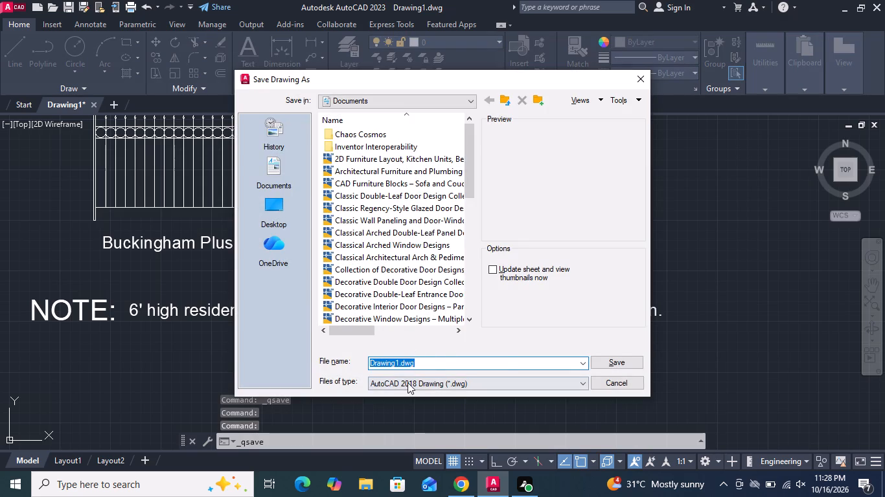
pyautogui.click(397, 363)
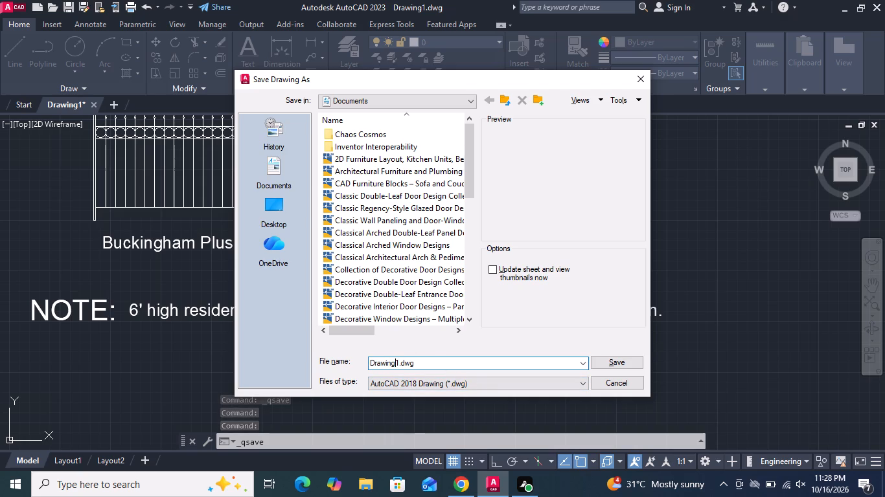
pyautogui.click(399, 362)
pyautogui.press('BackSpace')
pyautogui.press('BackSpace')
pyautogui.press('BackSpace')
pyautogui.press('BackSpace')
pyautogui.press('BackSpace')
pyautogui.press('BackSpace')
pyautogui.press('BackSpace')
pyautogui.press('BackSpace')
pyautogui.press('BackSpace')
pyautogui.press('BackSpace')
pyautogui.press('BackSpace')
pyautogui.press('BackSpace')
pyautogui.press('BackSpace')
pyautogui.press('BackSpace')
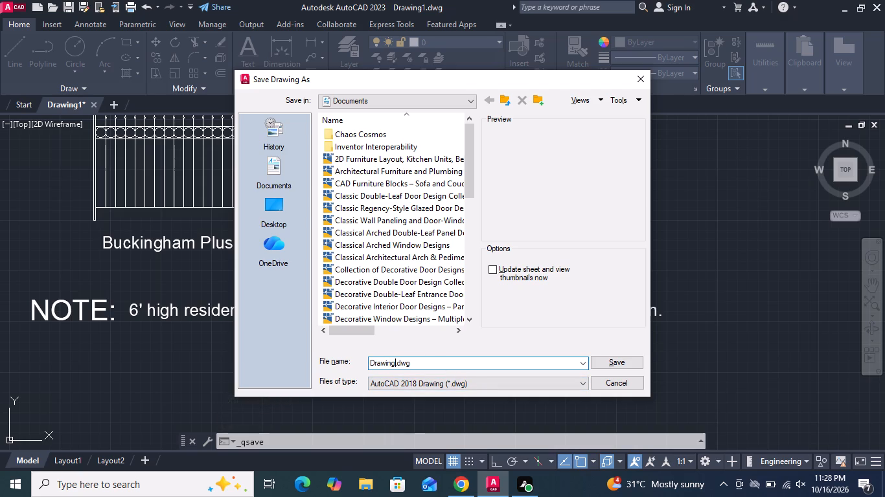
pyautogui.hotkey('ctrl', 'v')
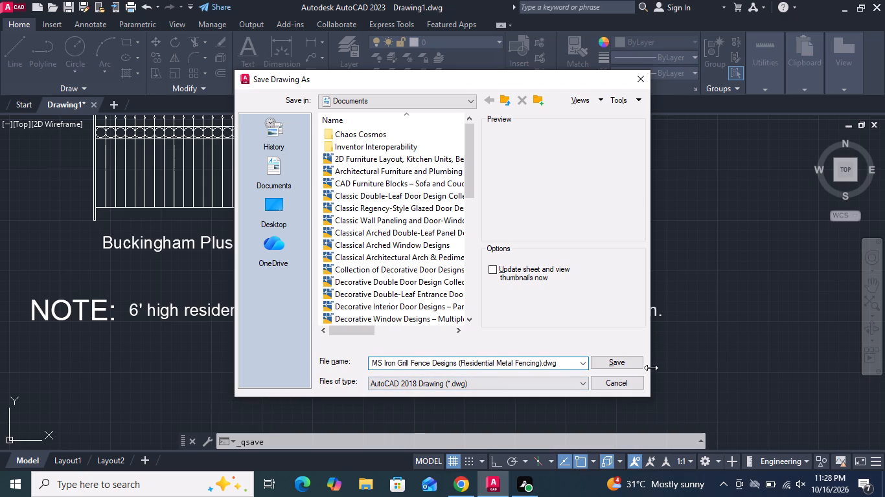
pyautogui.click(634, 360)
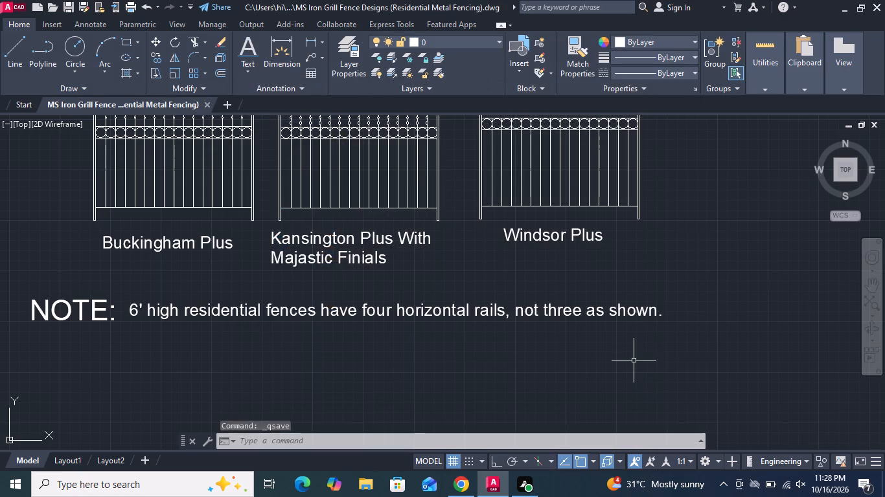
# Turn off command history logging with the LOGFILEOFF command.
pyautogui.click(337, 439)
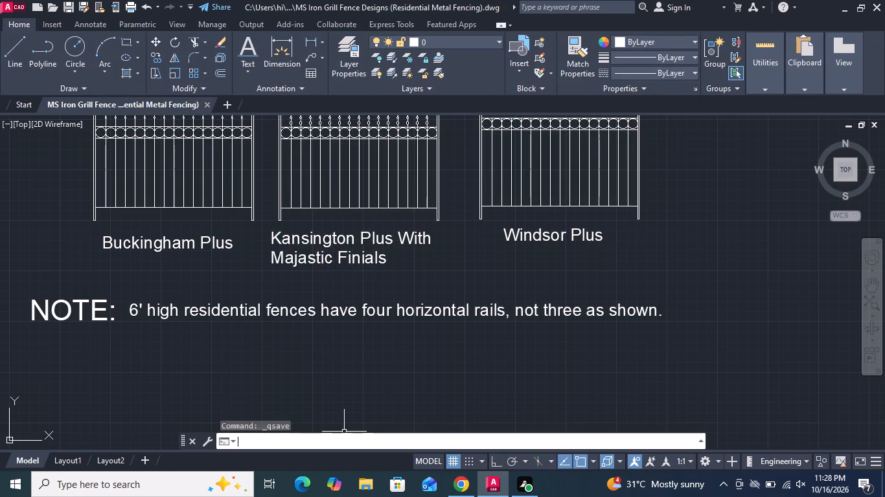
pyautogui.write('log')
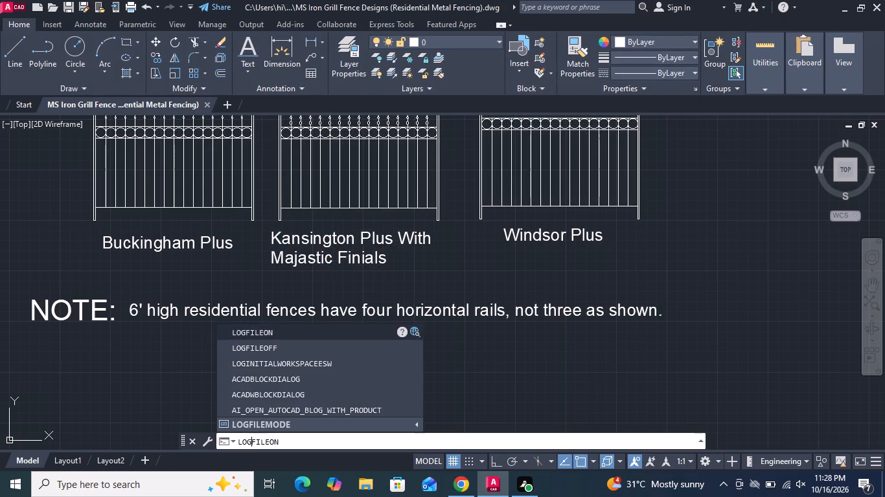
pyautogui.click(286, 346)
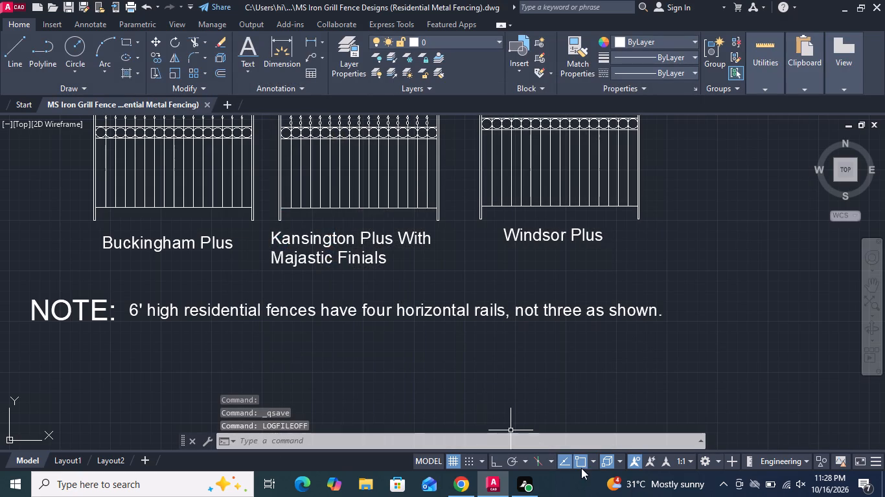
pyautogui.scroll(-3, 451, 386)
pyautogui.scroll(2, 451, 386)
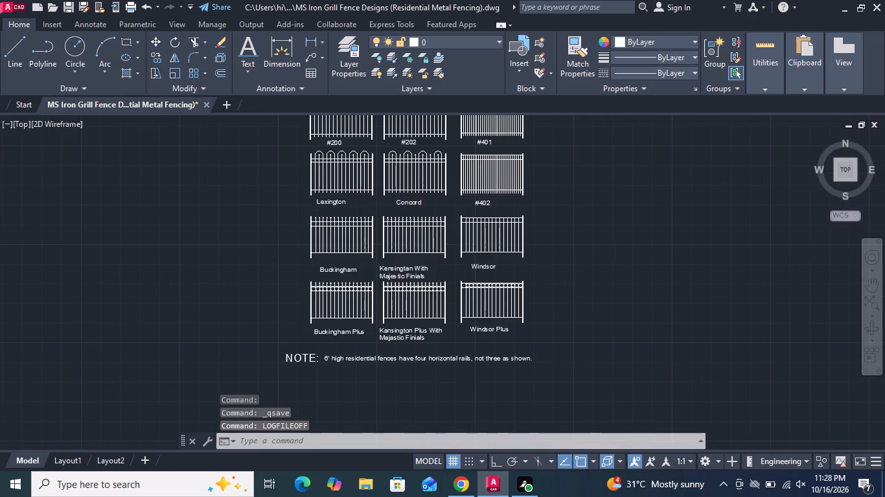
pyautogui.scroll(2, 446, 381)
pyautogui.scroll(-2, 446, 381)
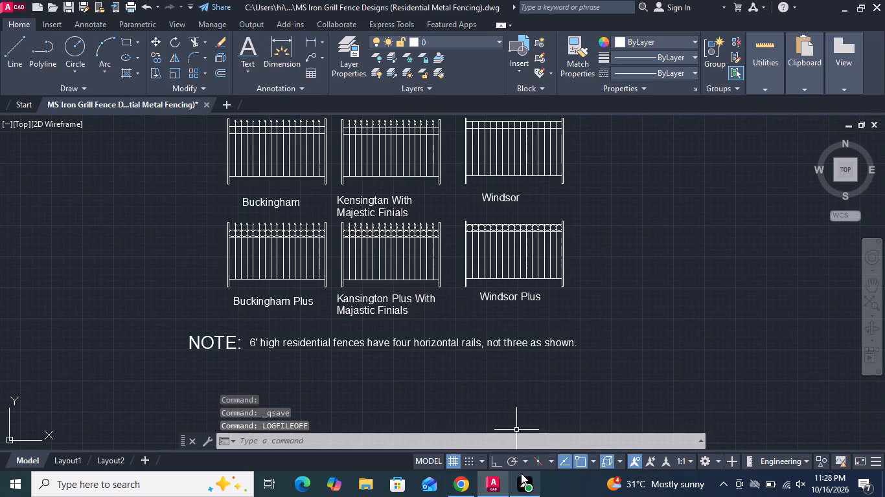